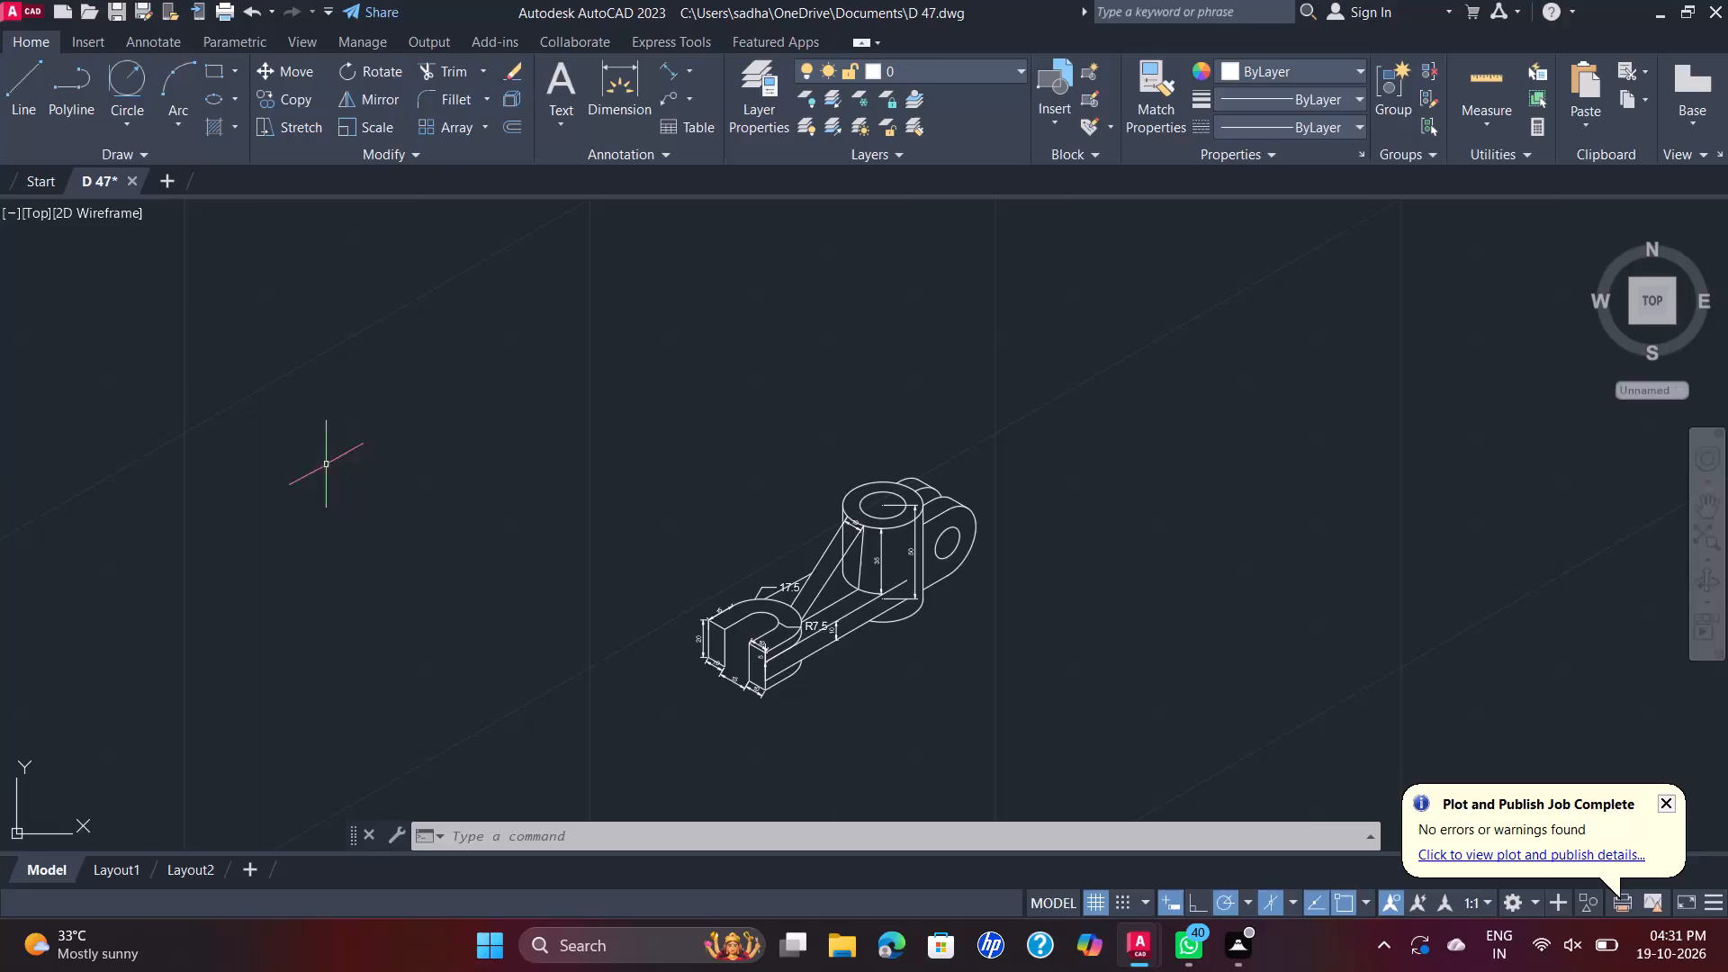
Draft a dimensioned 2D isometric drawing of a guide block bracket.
Close the D 47 drawing and save its changes.
left_click(129, 167)
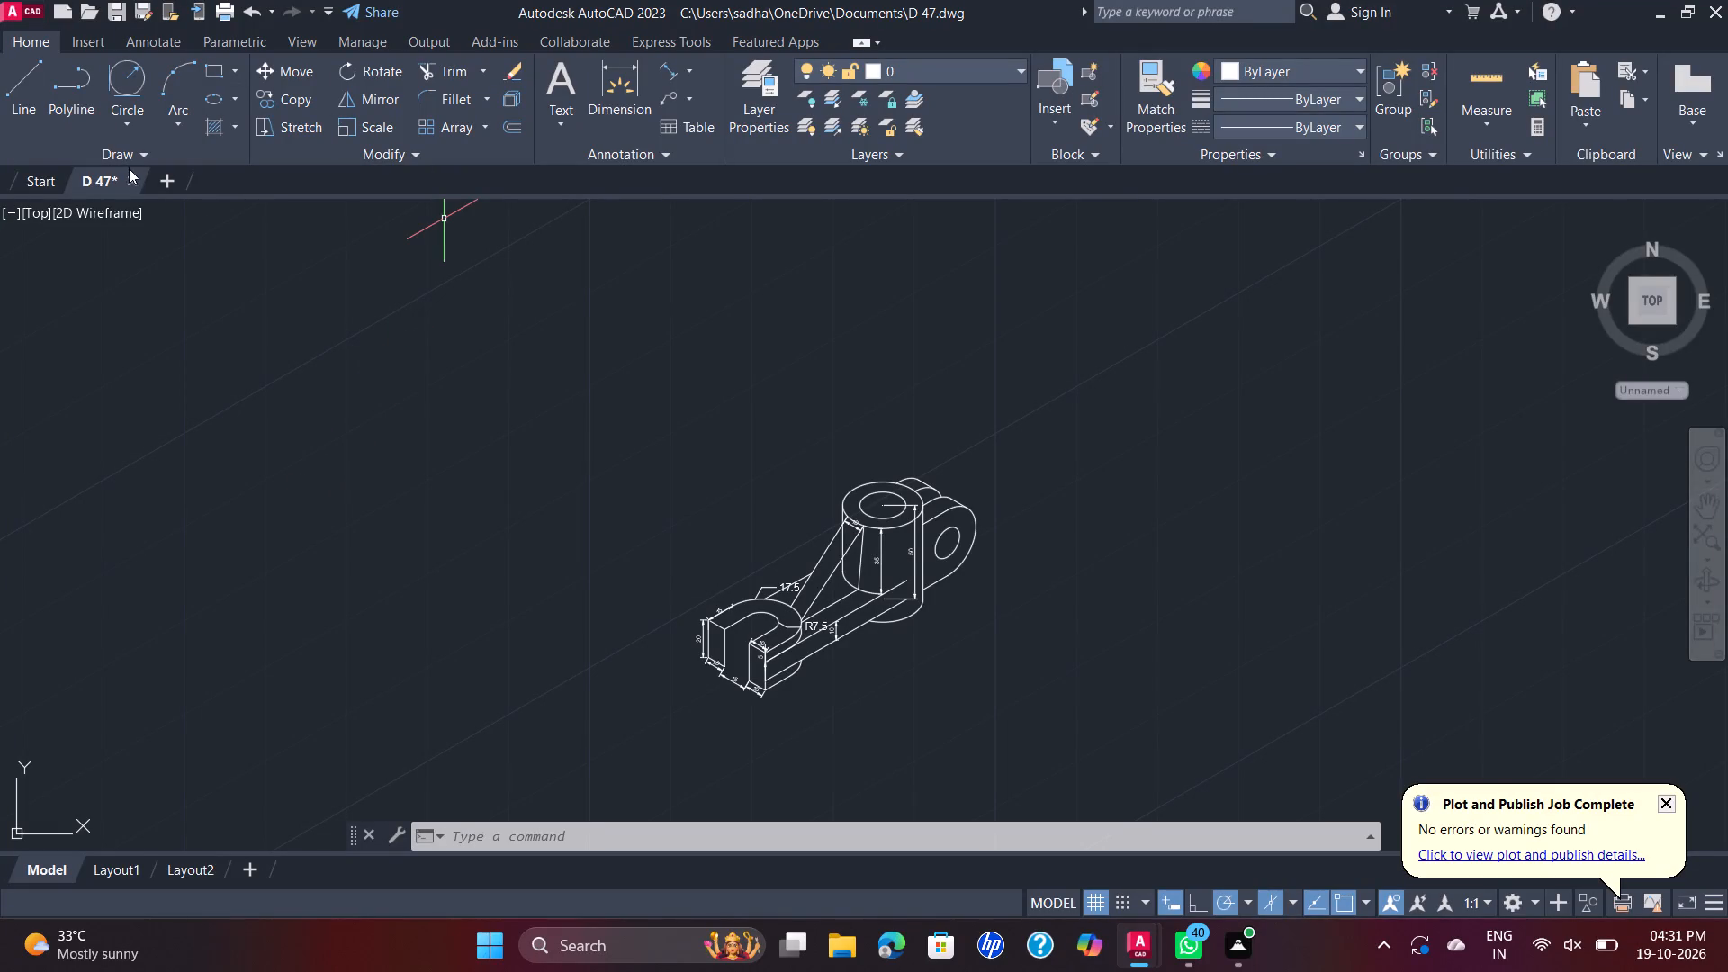
left_click(132, 175)
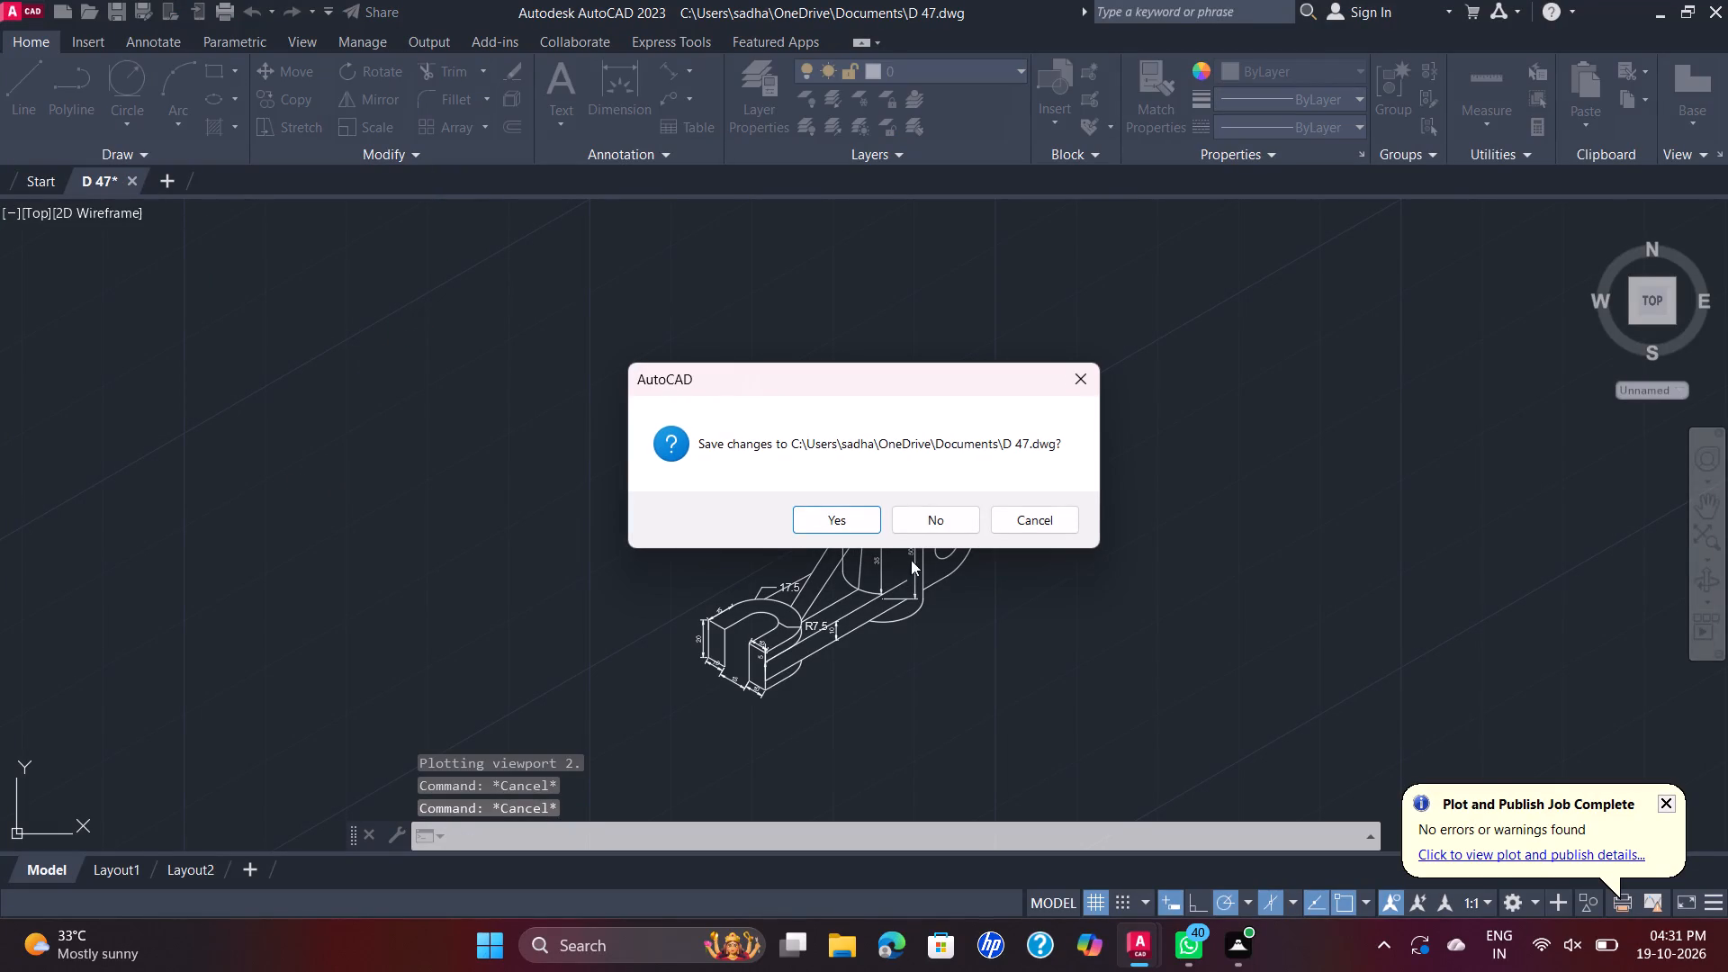
left_click(860, 531)
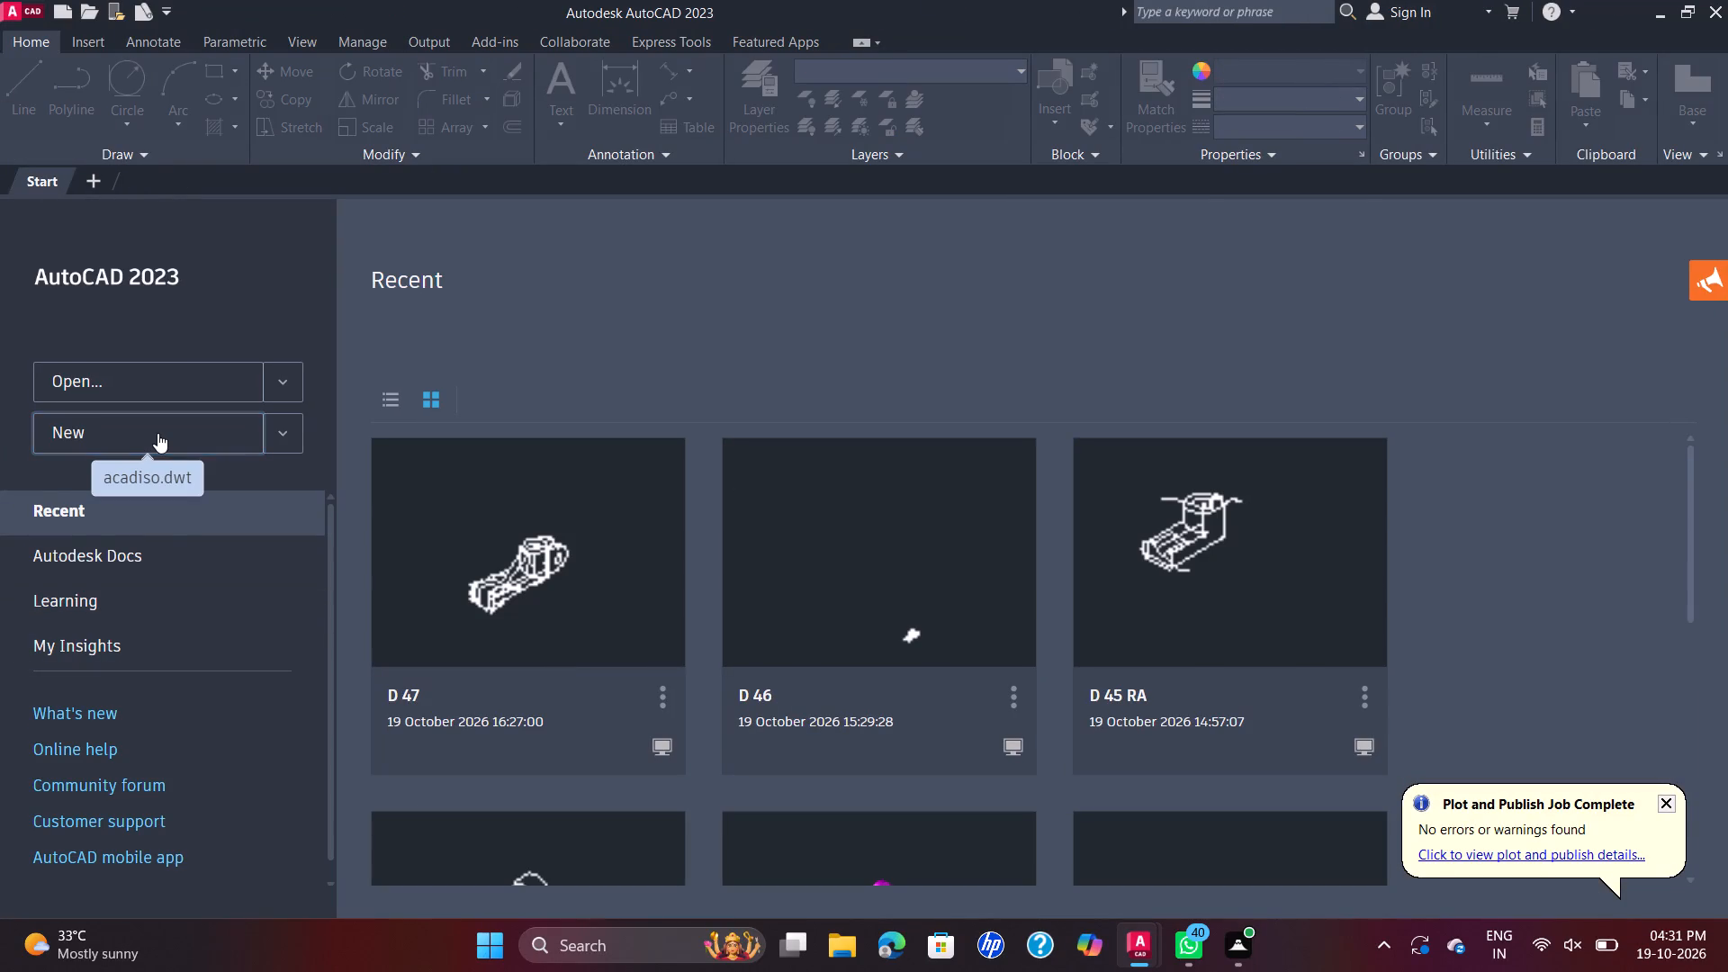
Create a new drawing from the acadiso.dwt template.
left_click(157, 433)
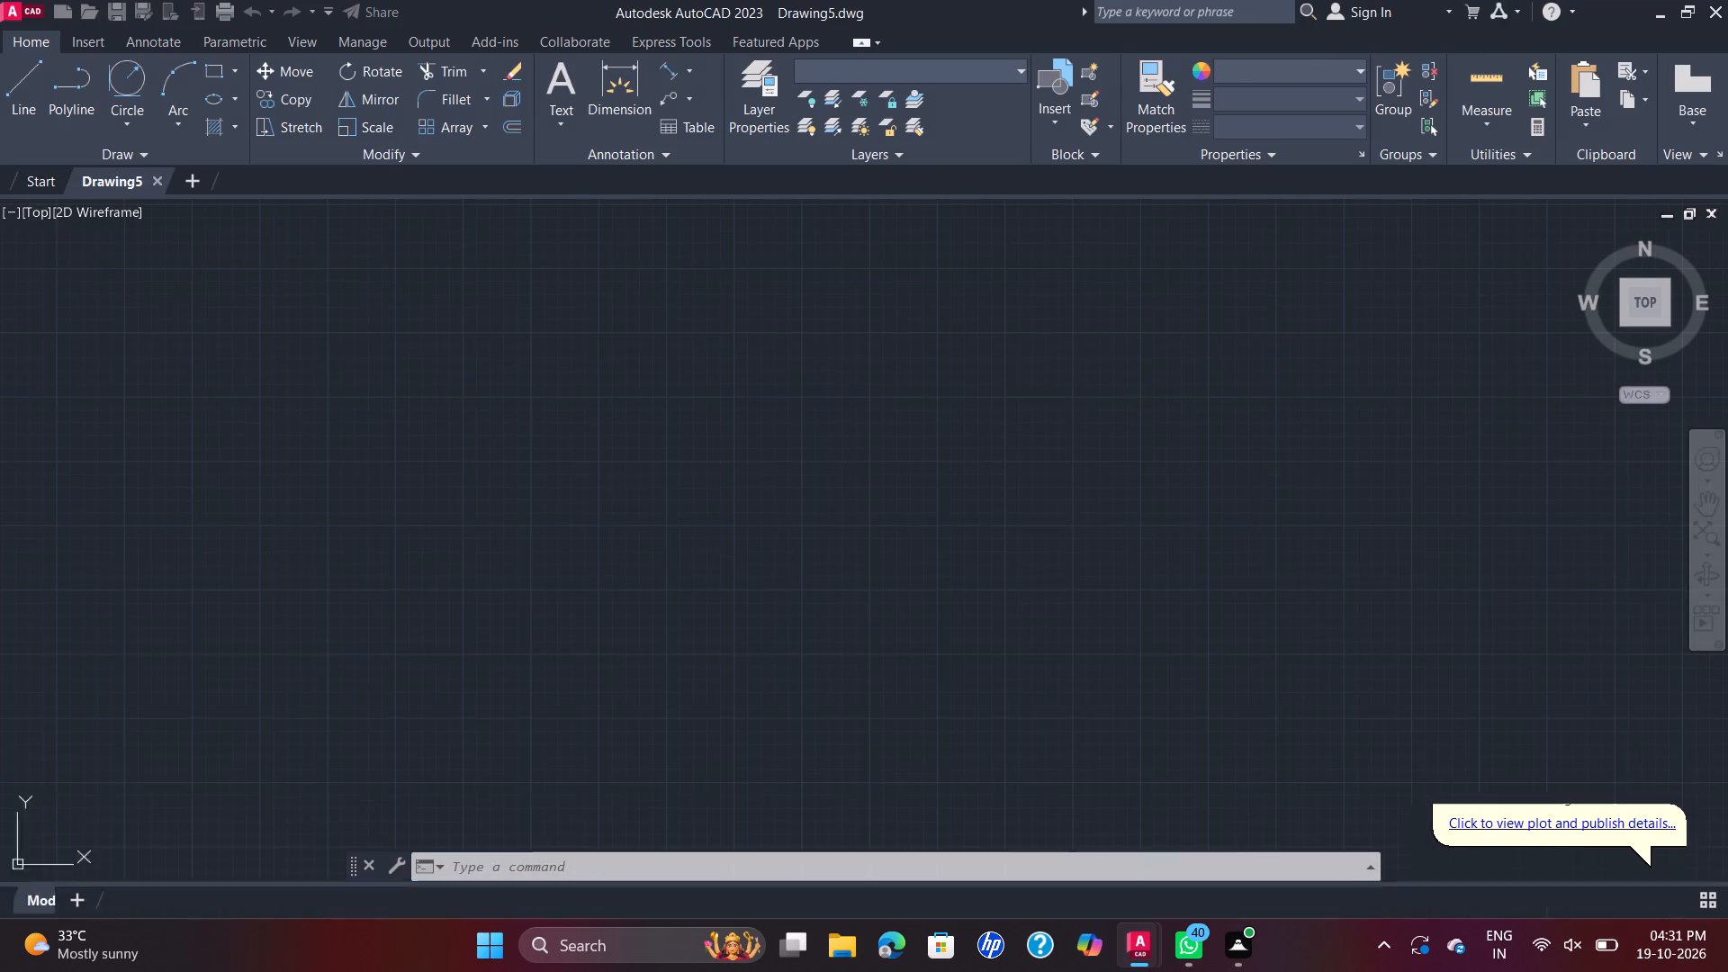
Set the drawing units' length precision to two decimal places (0.00).
type("UN")
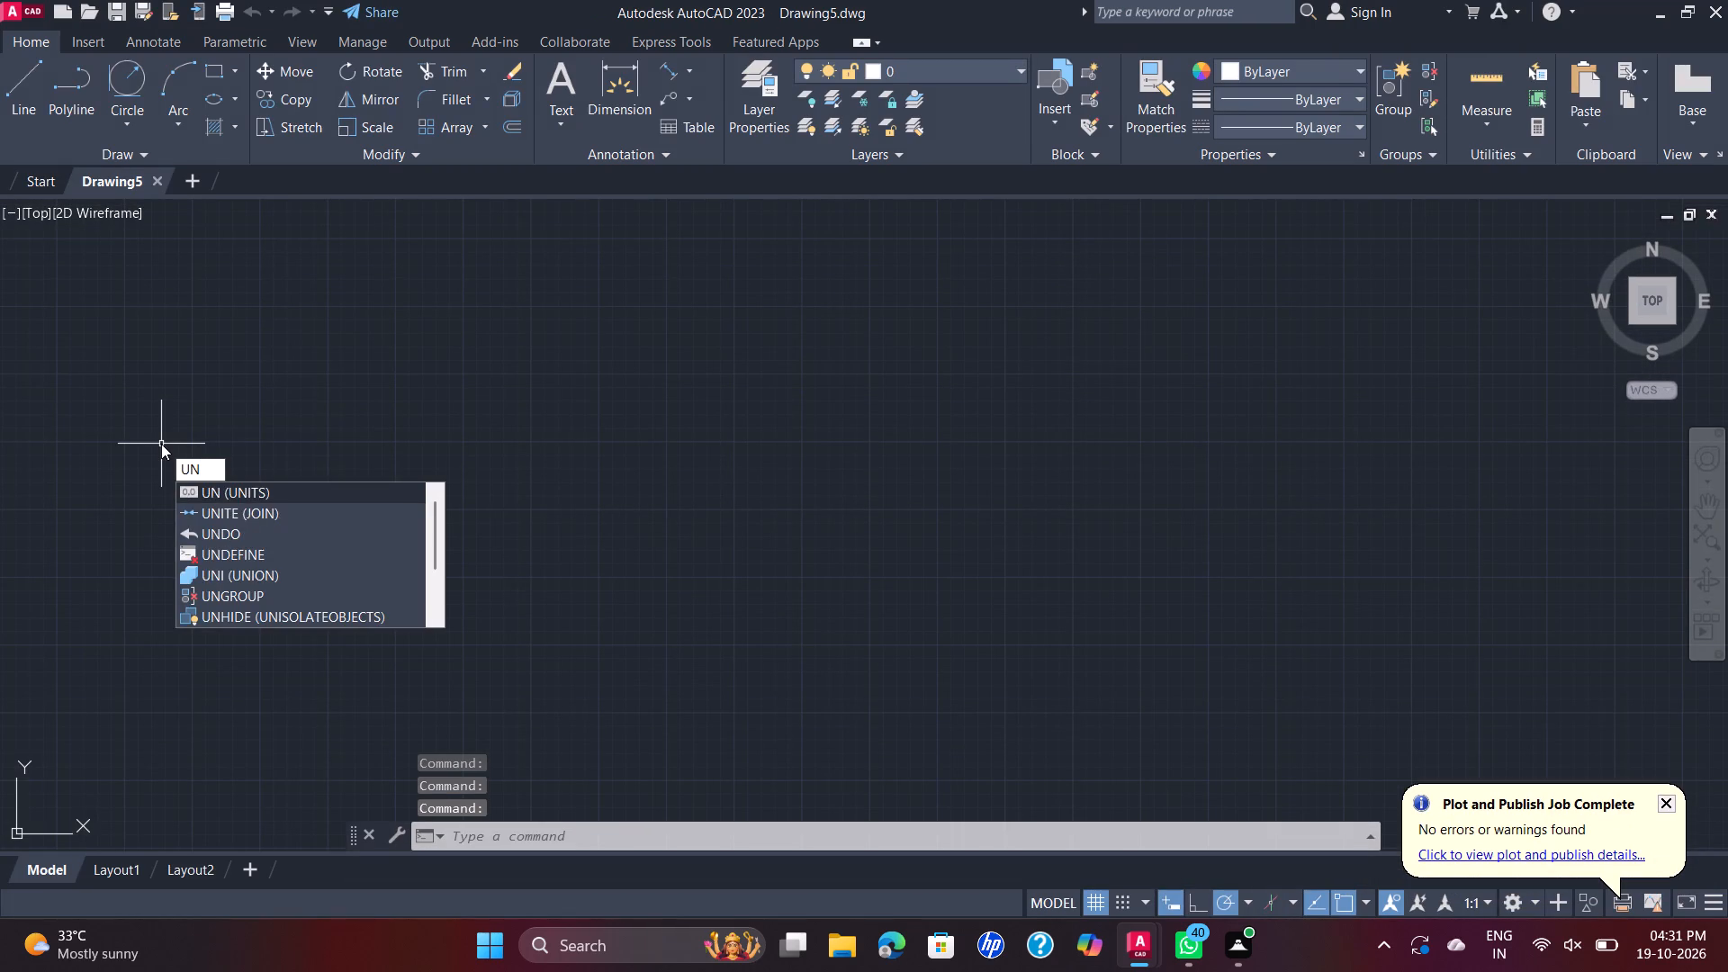
key("Return")
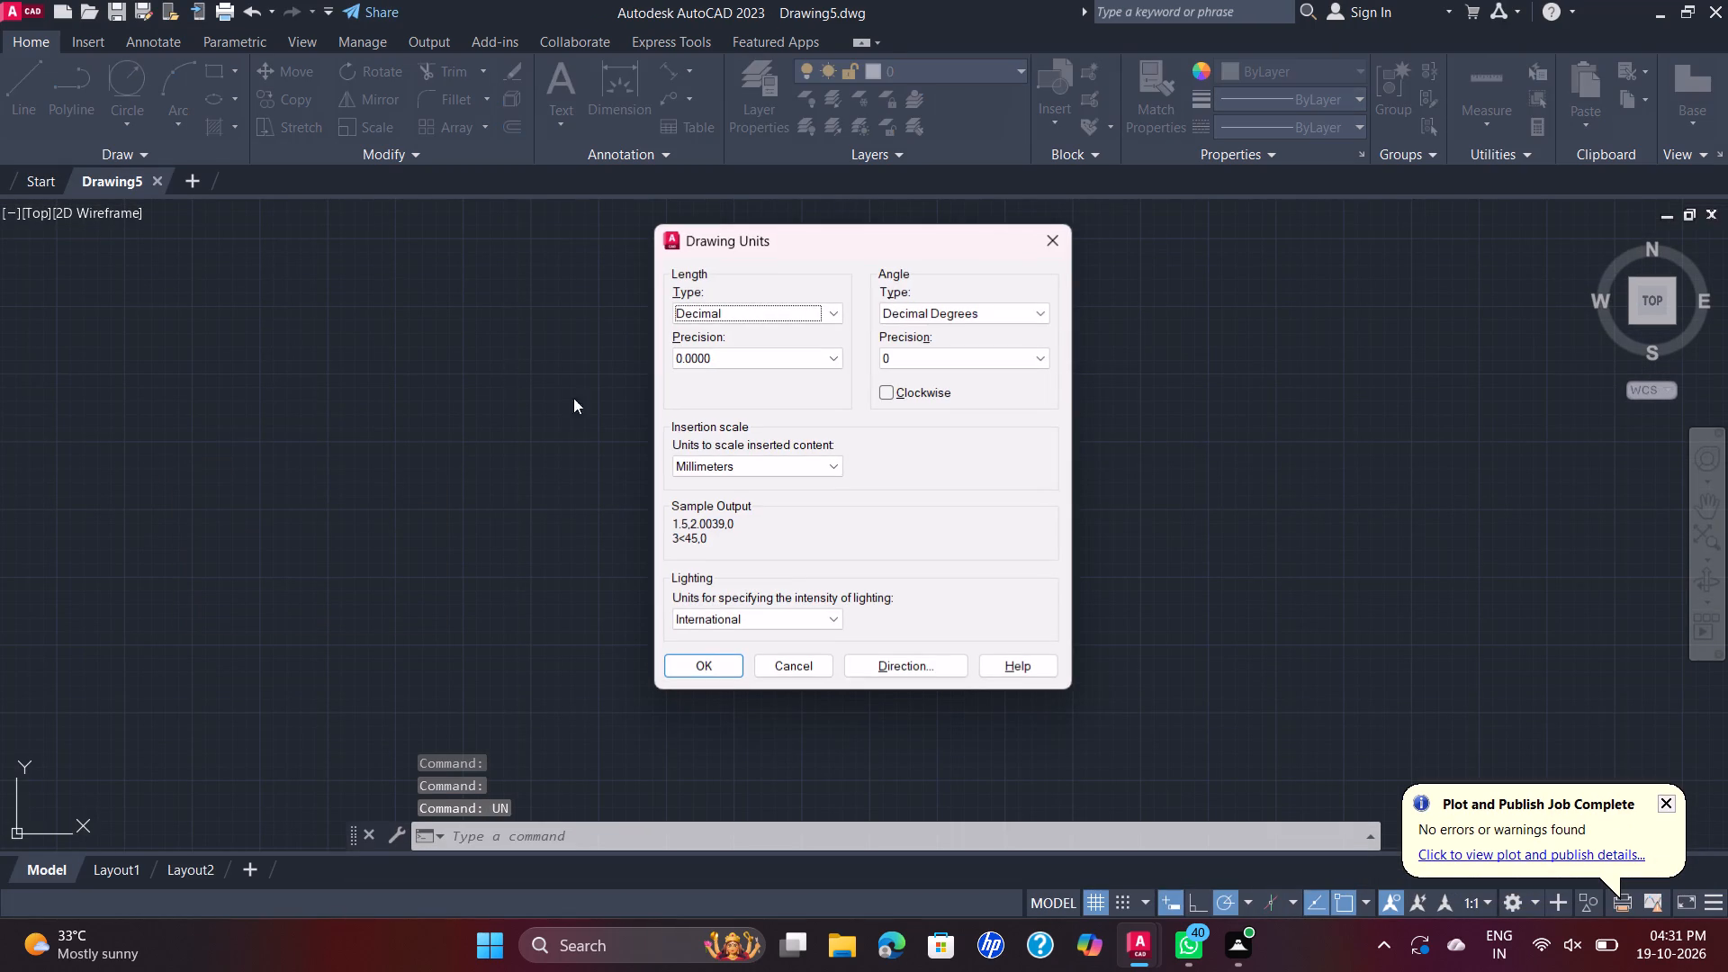
left_click(832, 362)
left_click(808, 405)
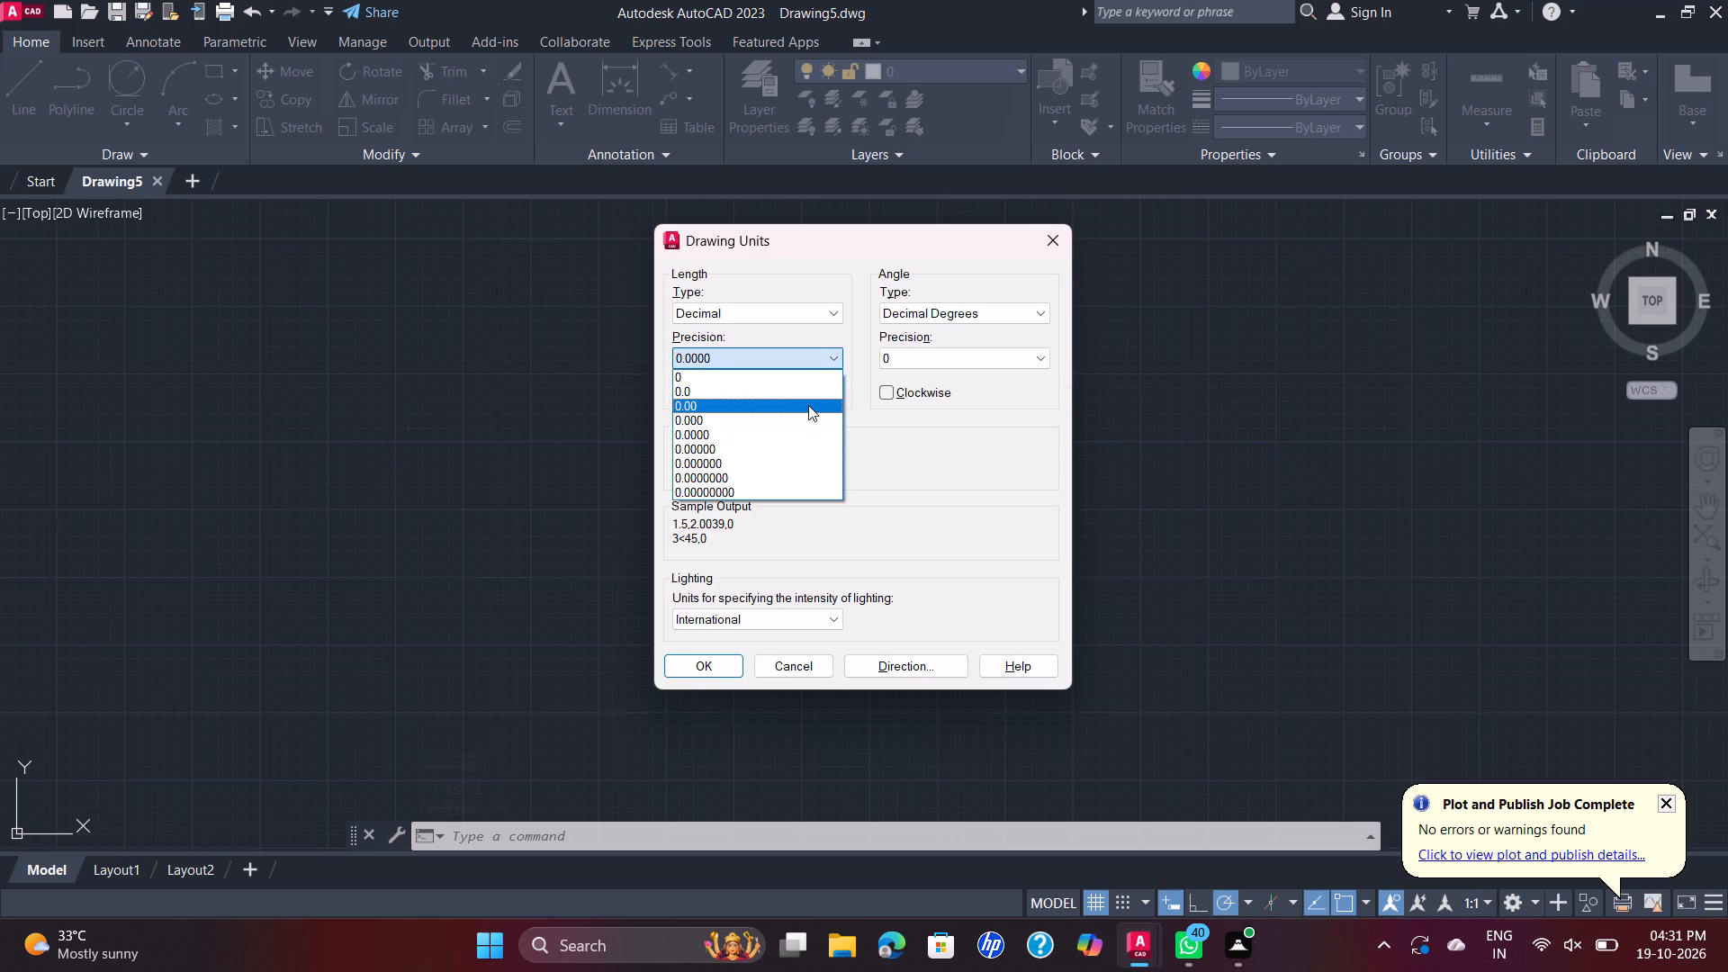
left_click(711, 664)
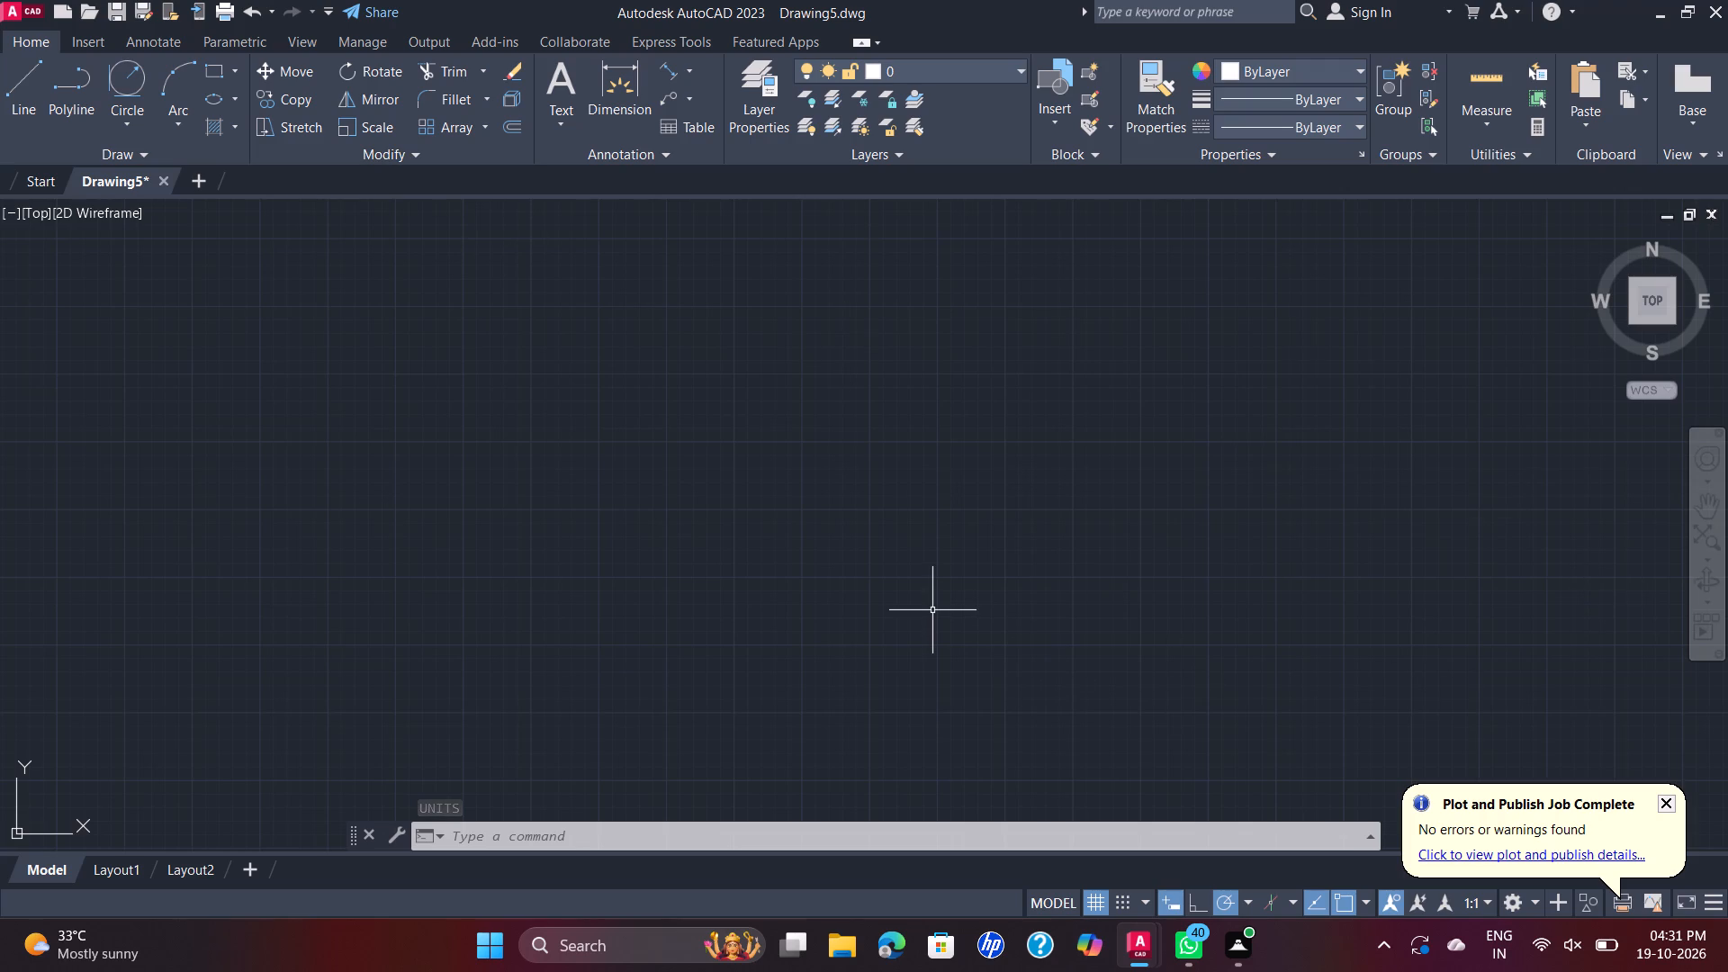
Set the model space limits from 0,0 to 150,150.
type("LIM")
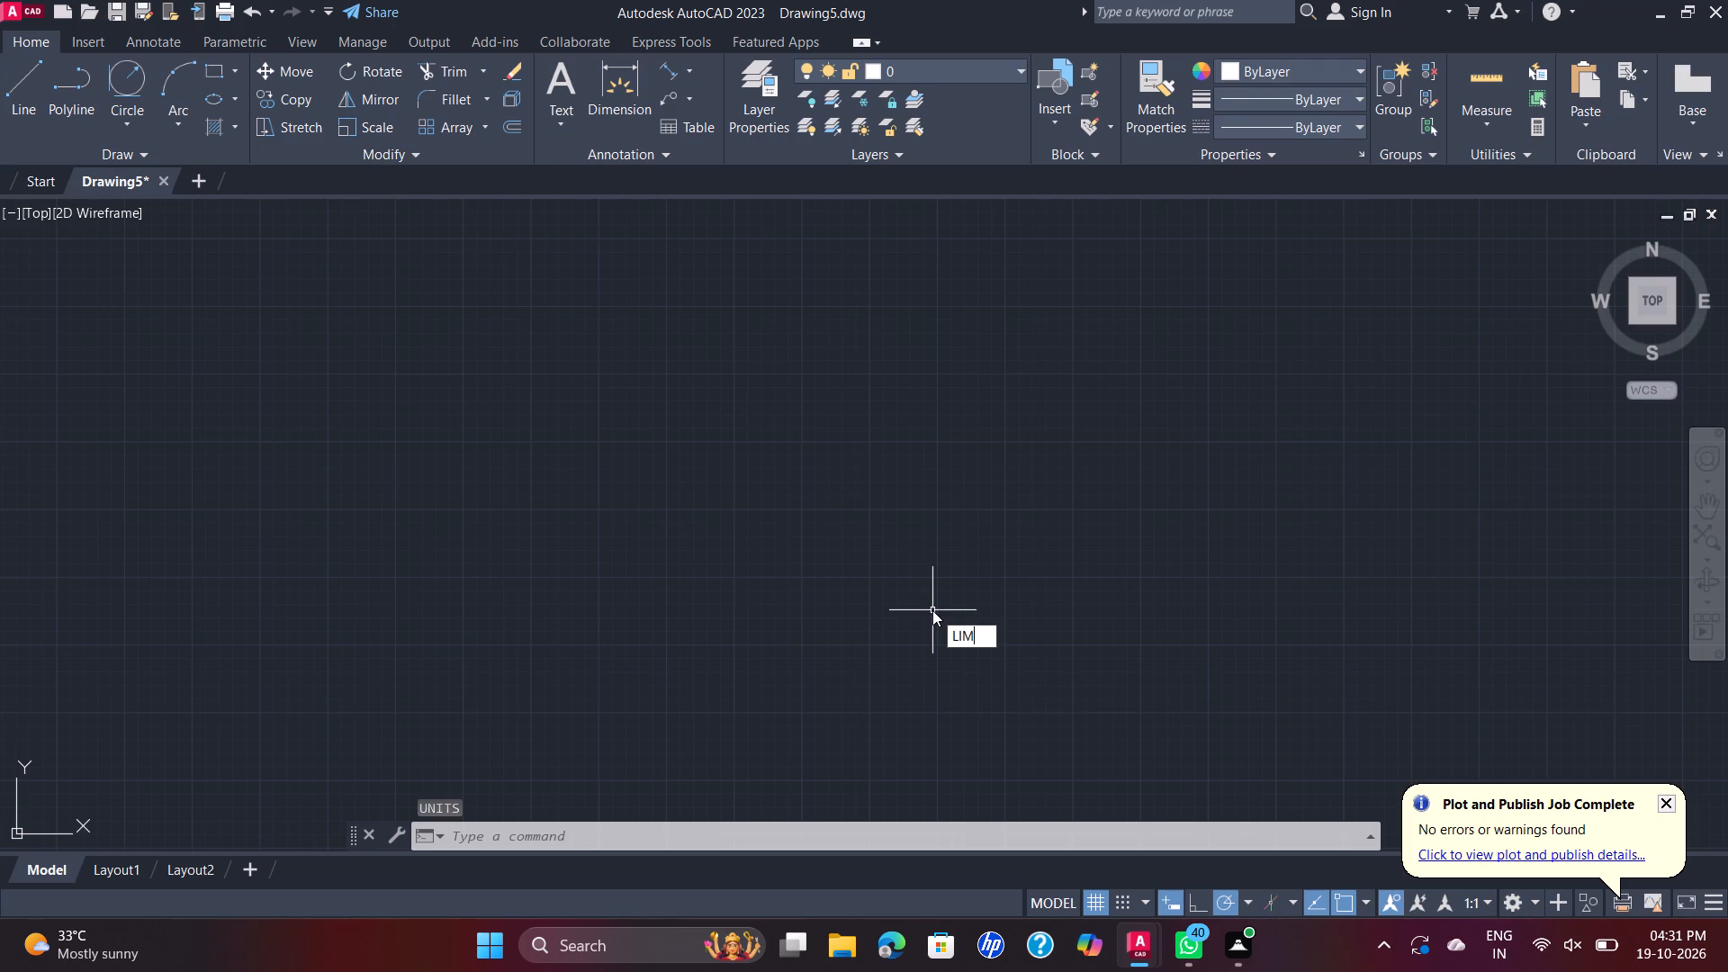
key("Return")
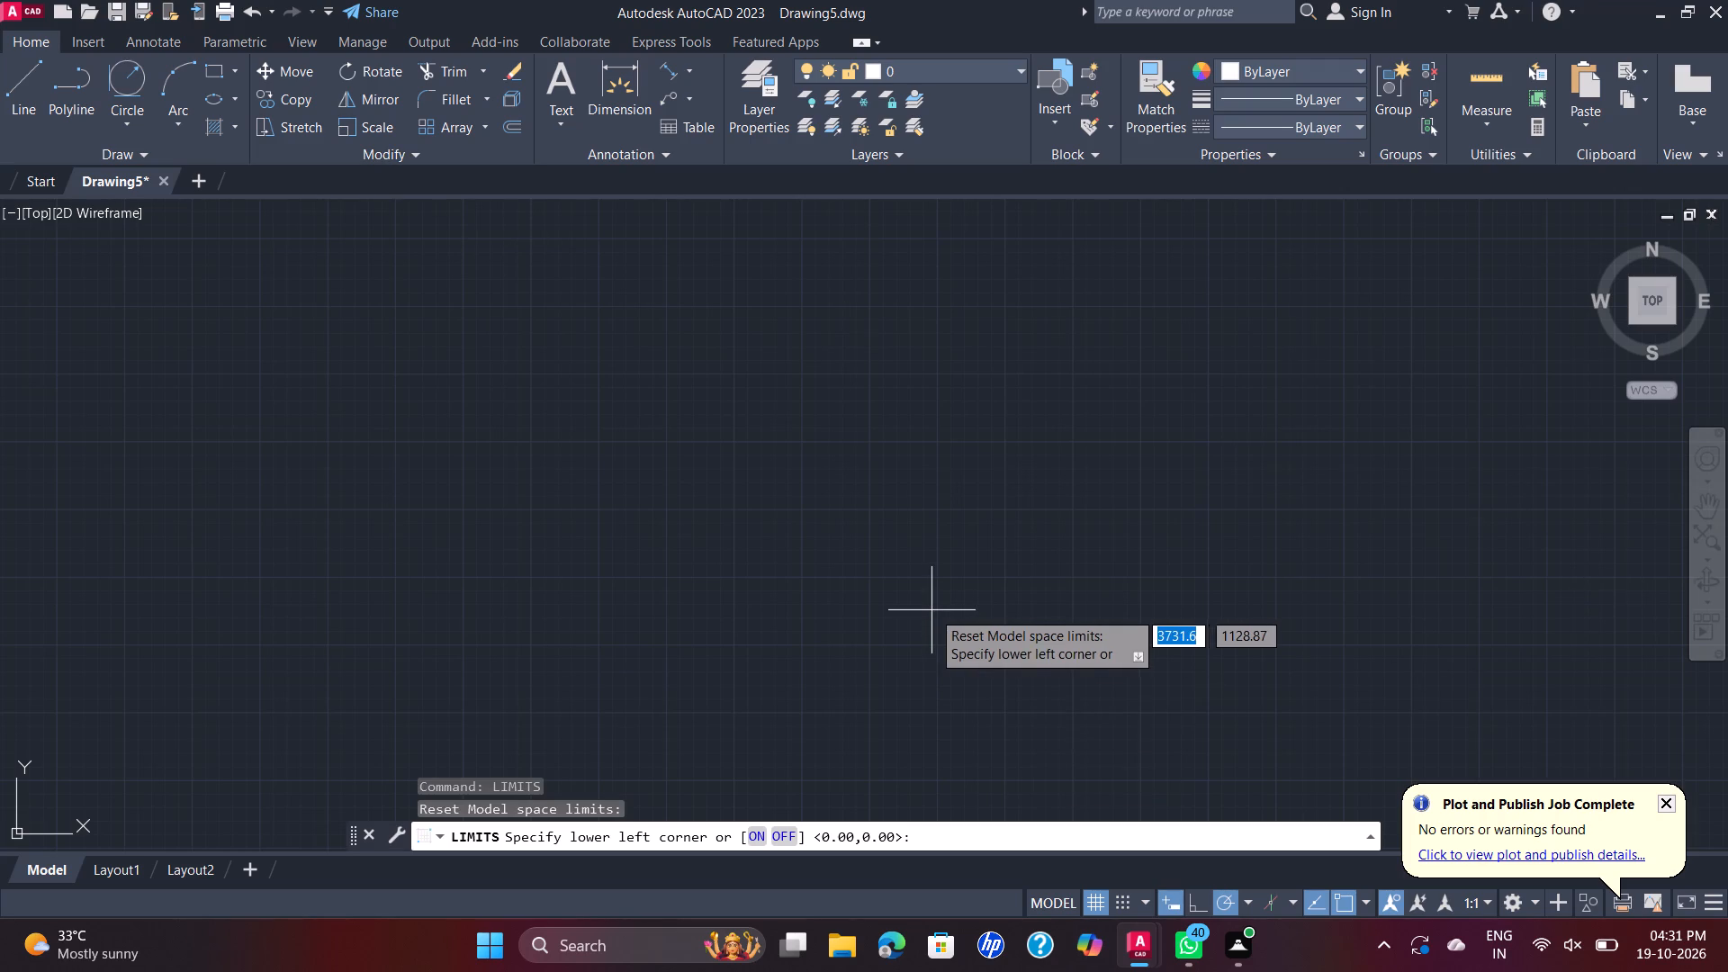
key("0")
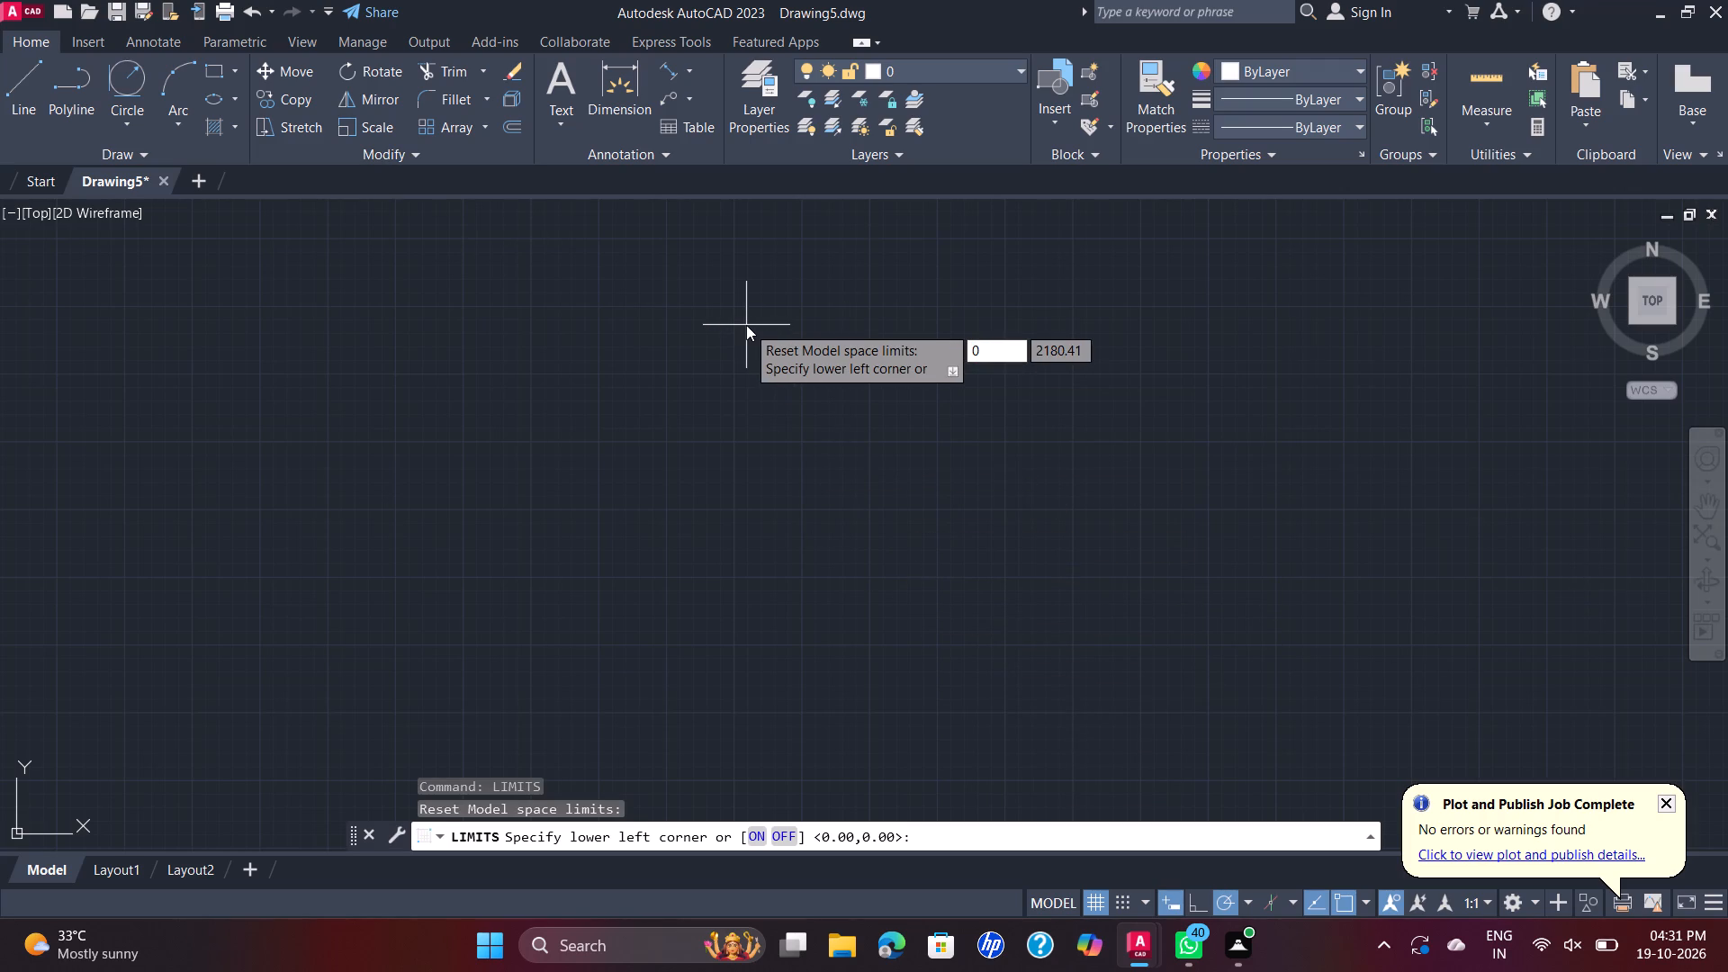
key("comma")
key("0")
key("Return")
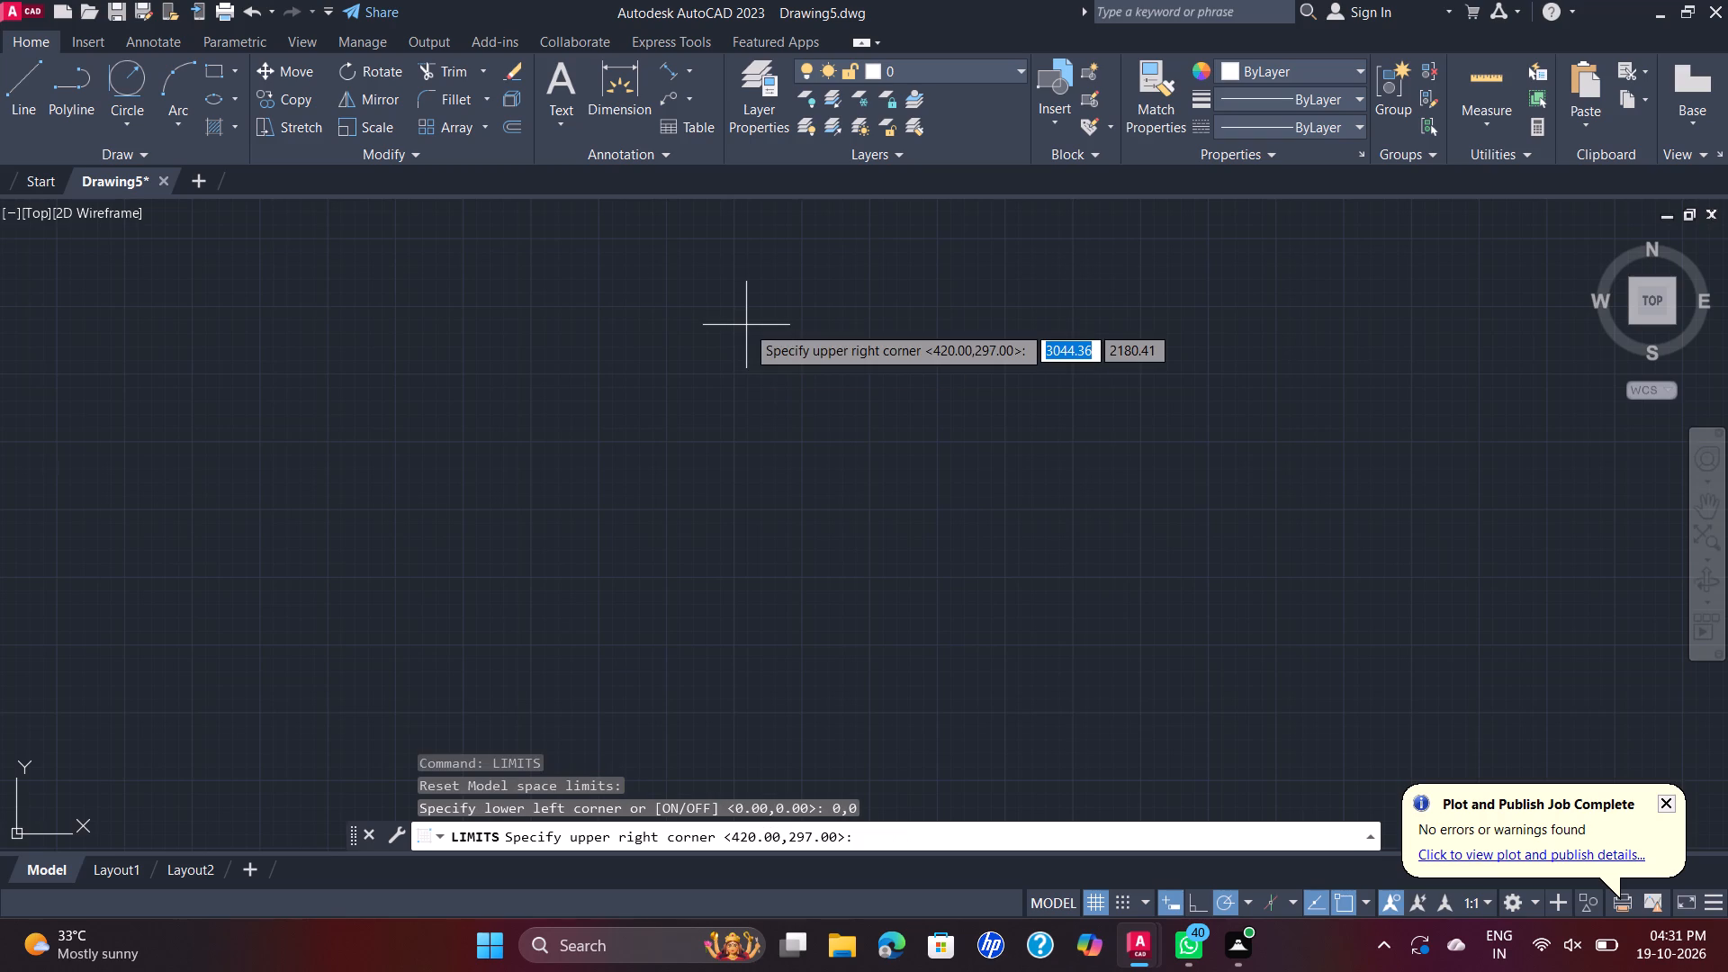
key("1")
key("5")
key("0")
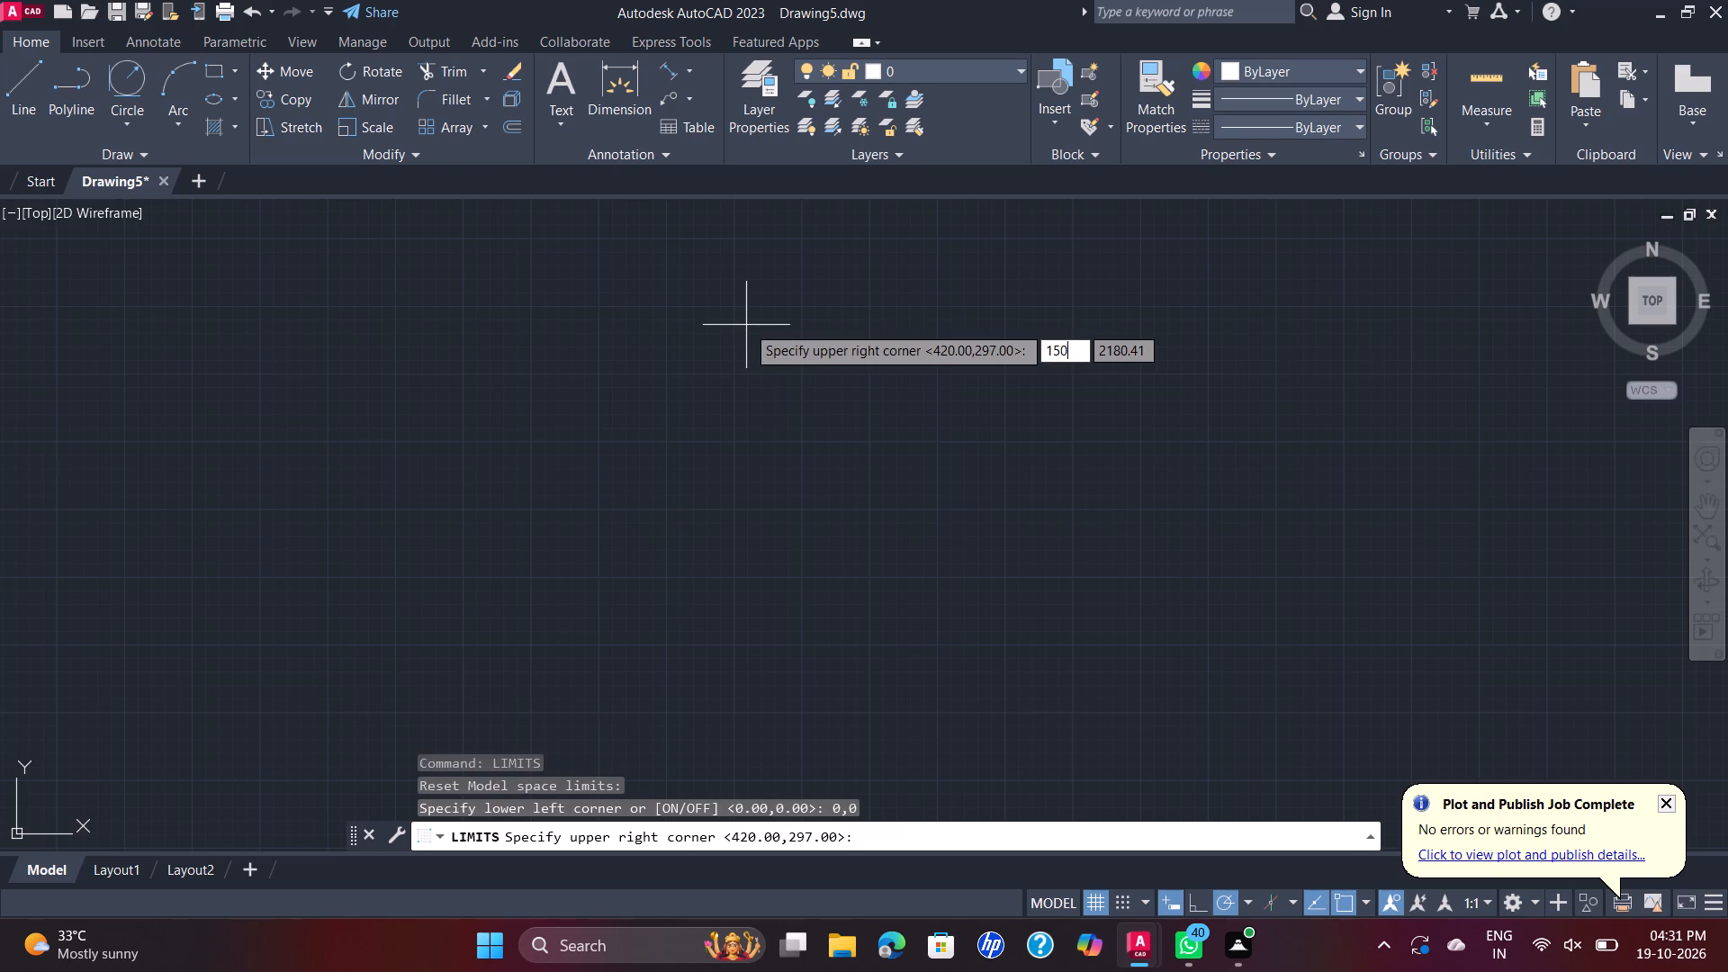
key("comma")
key("1")
key("5")
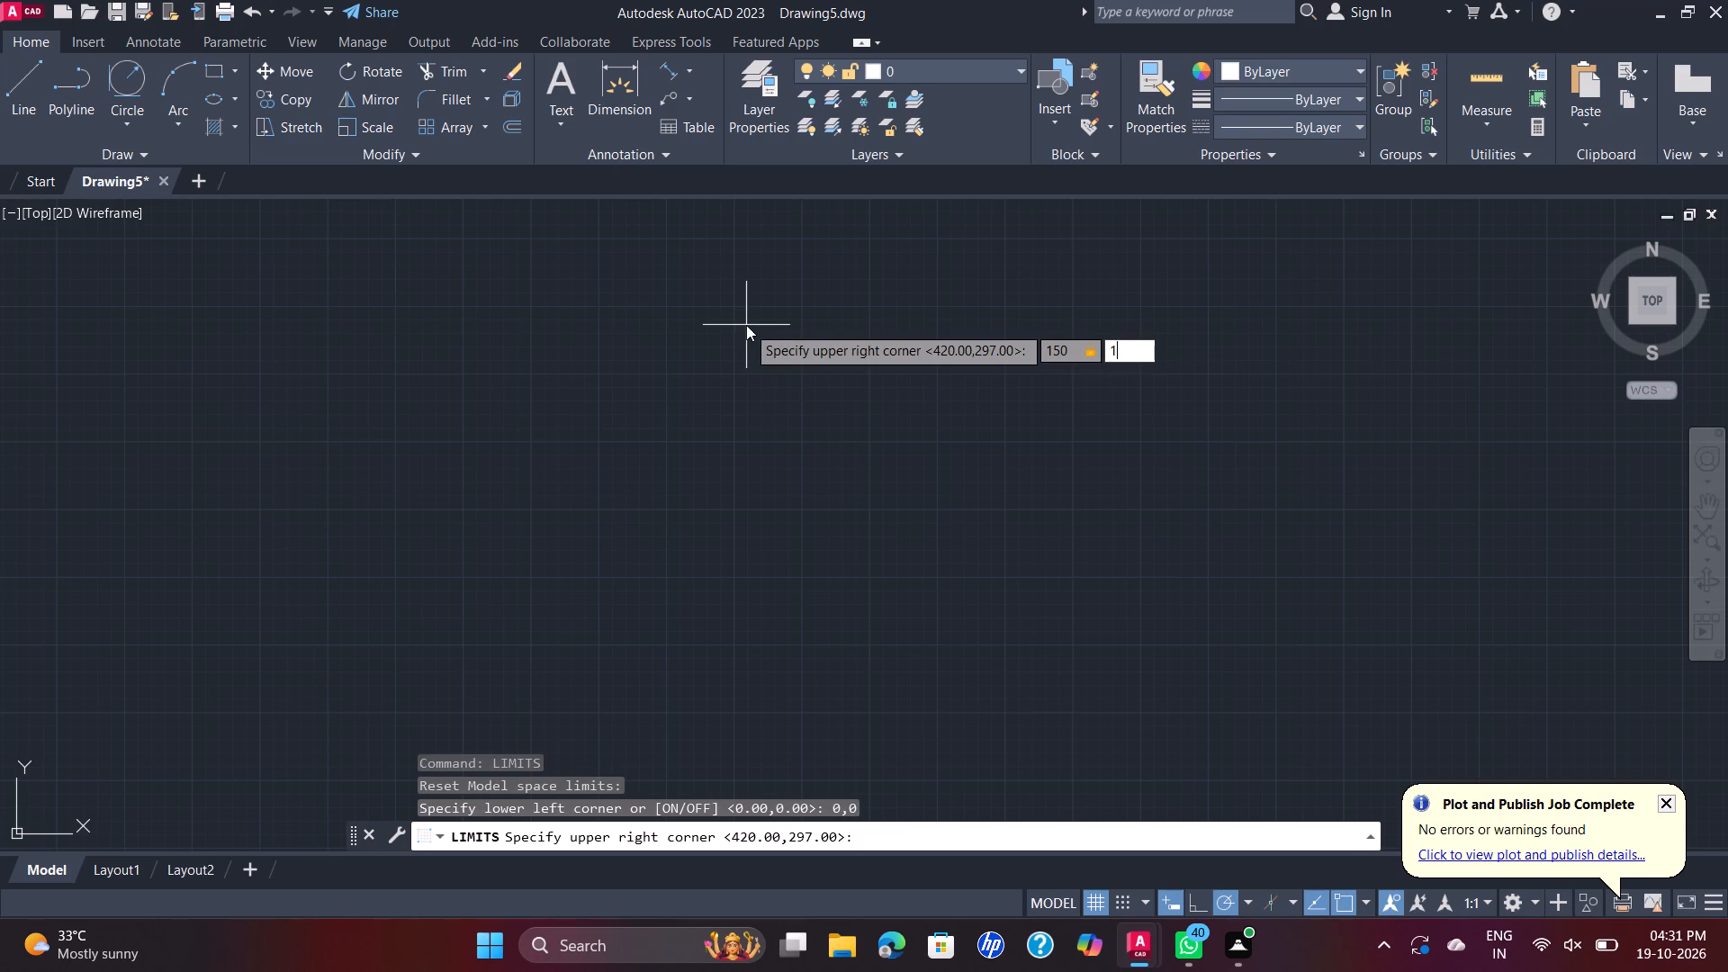
key("0")
key("Return")
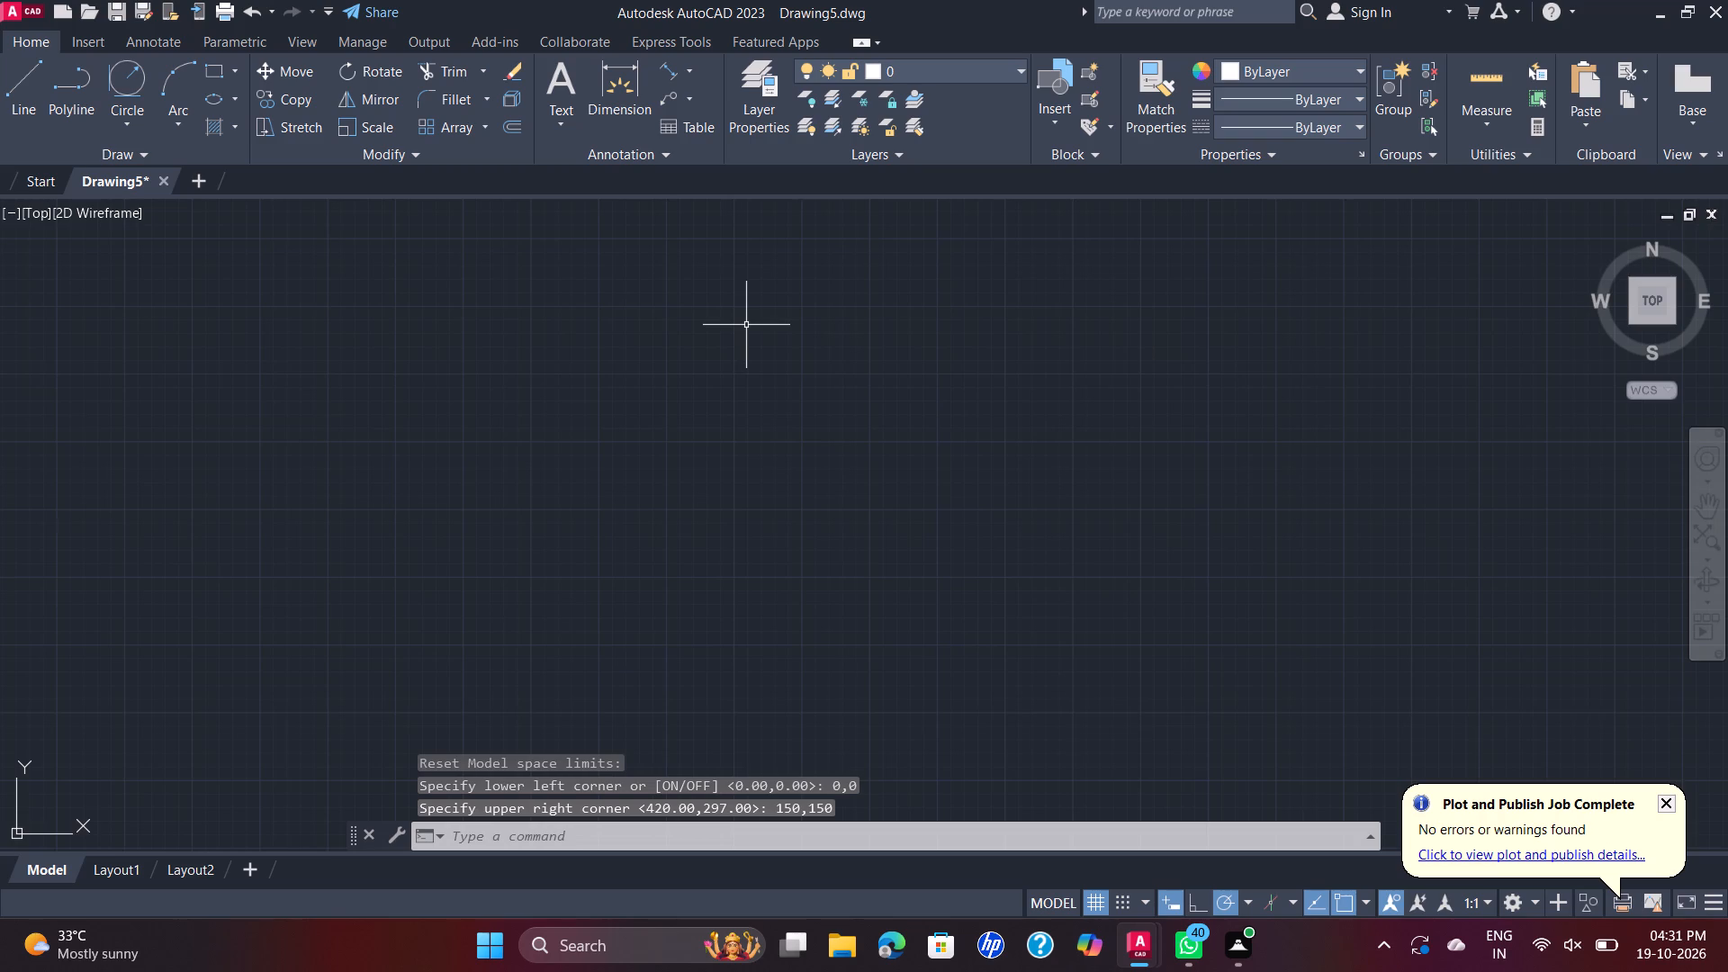
Turn on log file recording with the LOGFILEON command.
type("LO")
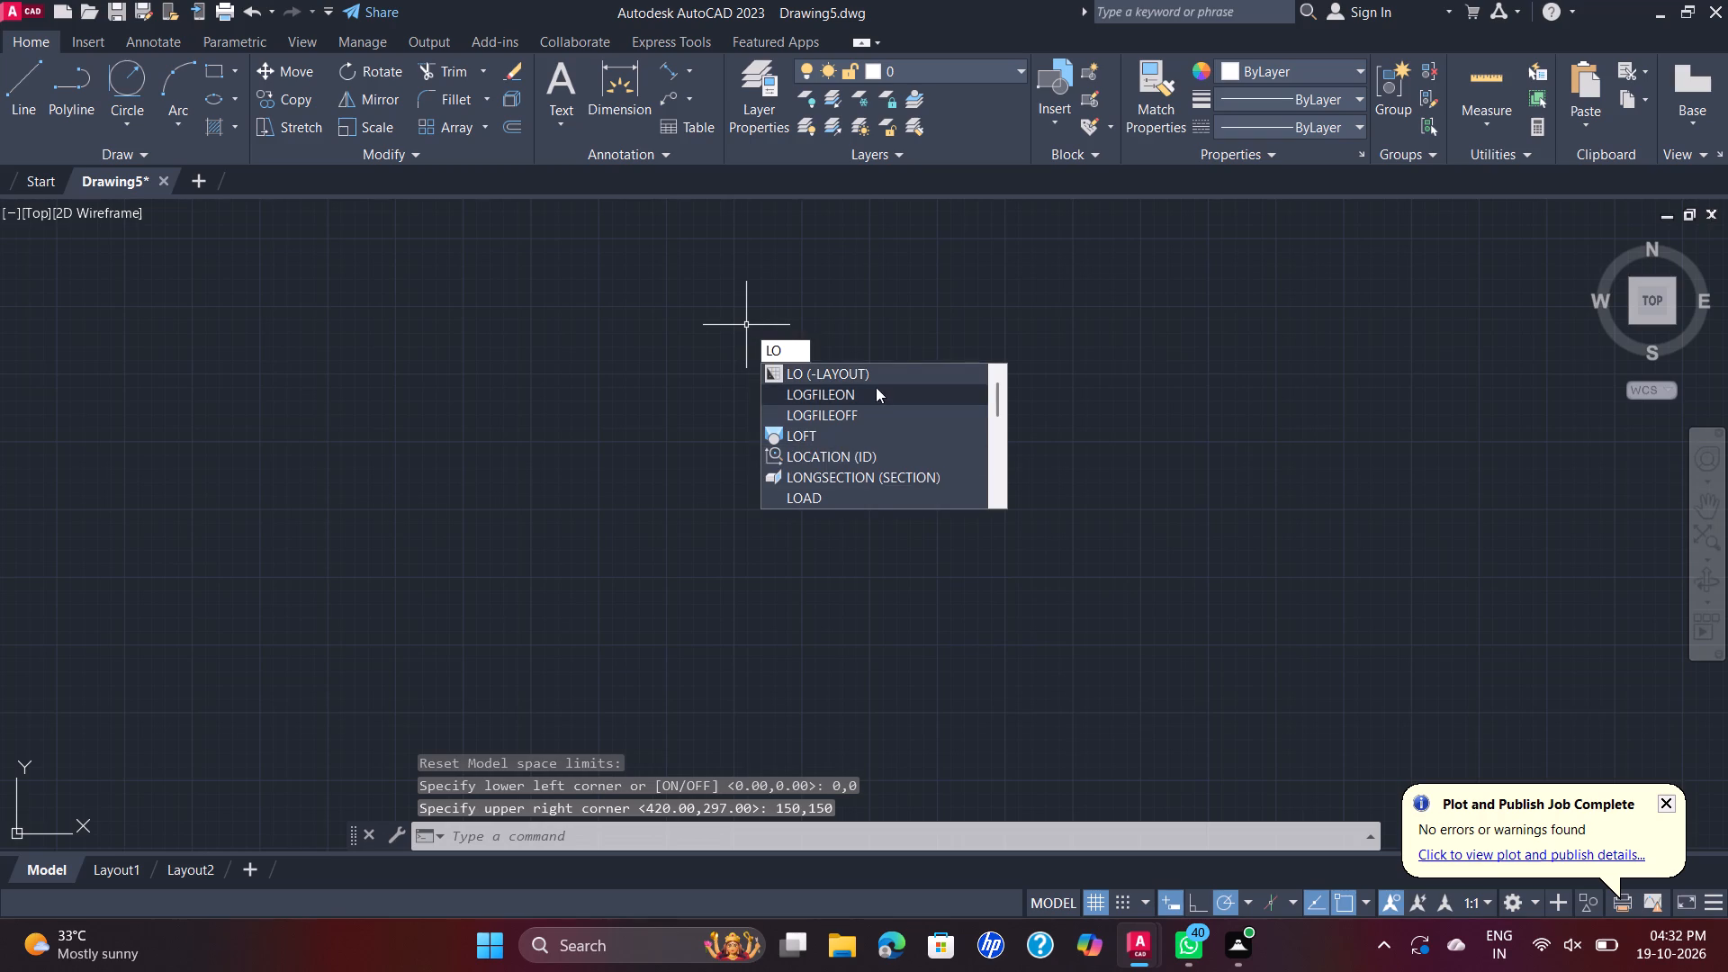
left_click(876, 387)
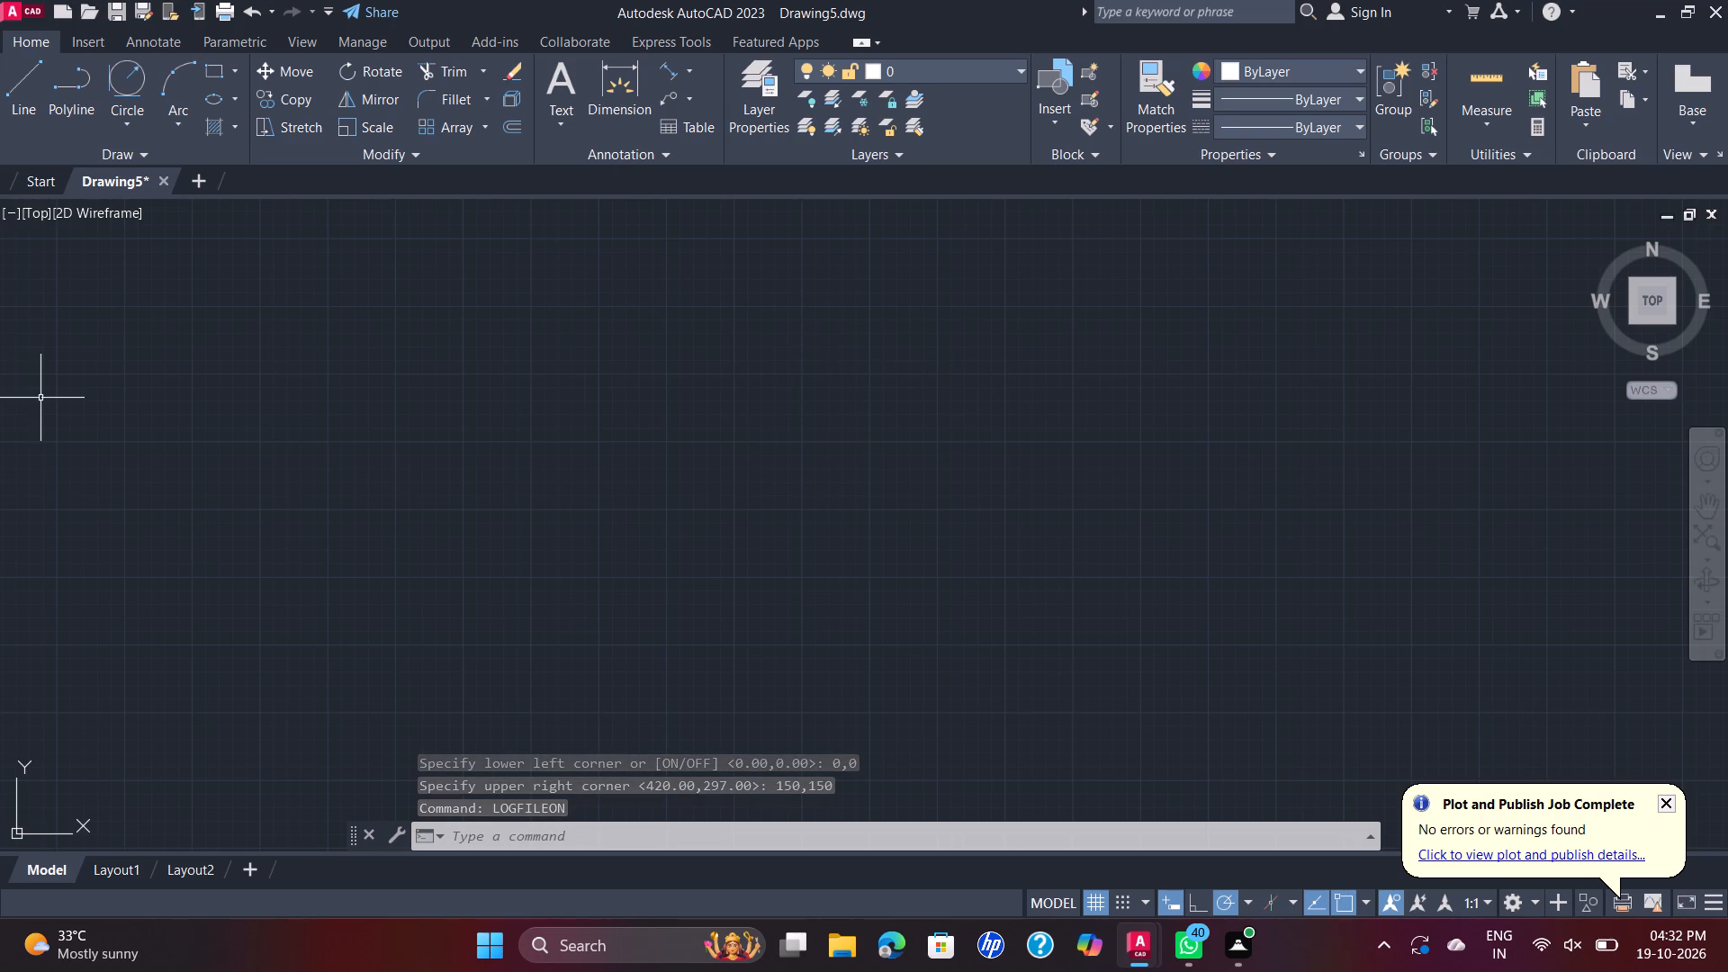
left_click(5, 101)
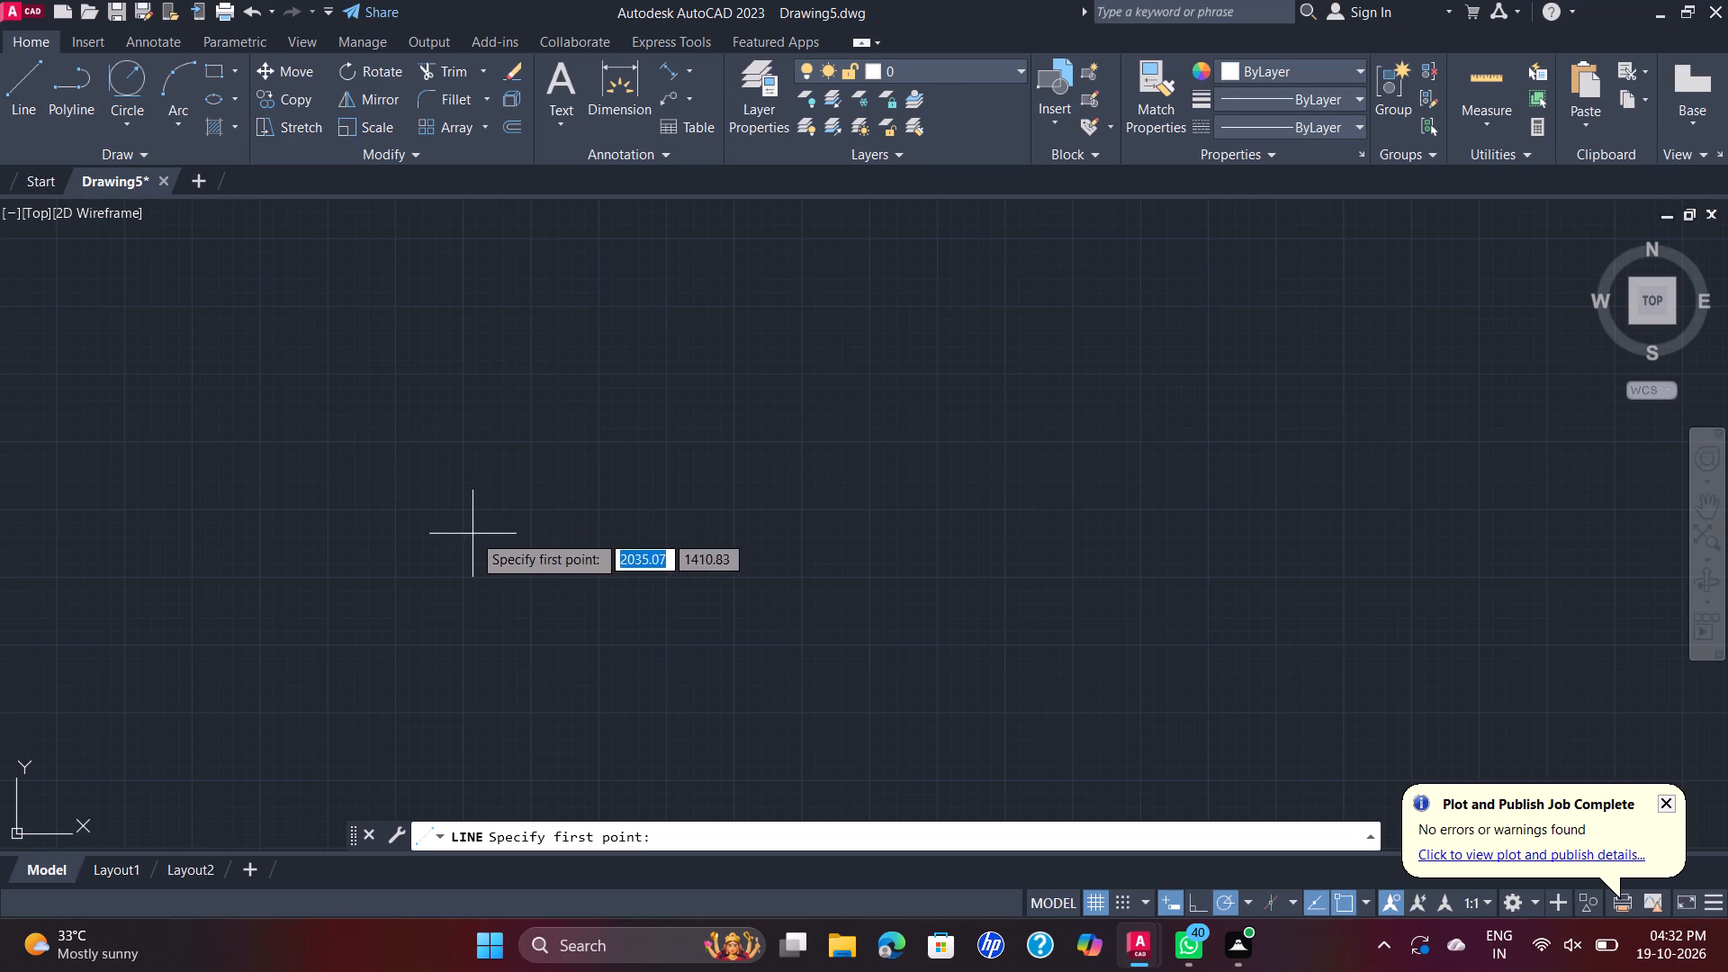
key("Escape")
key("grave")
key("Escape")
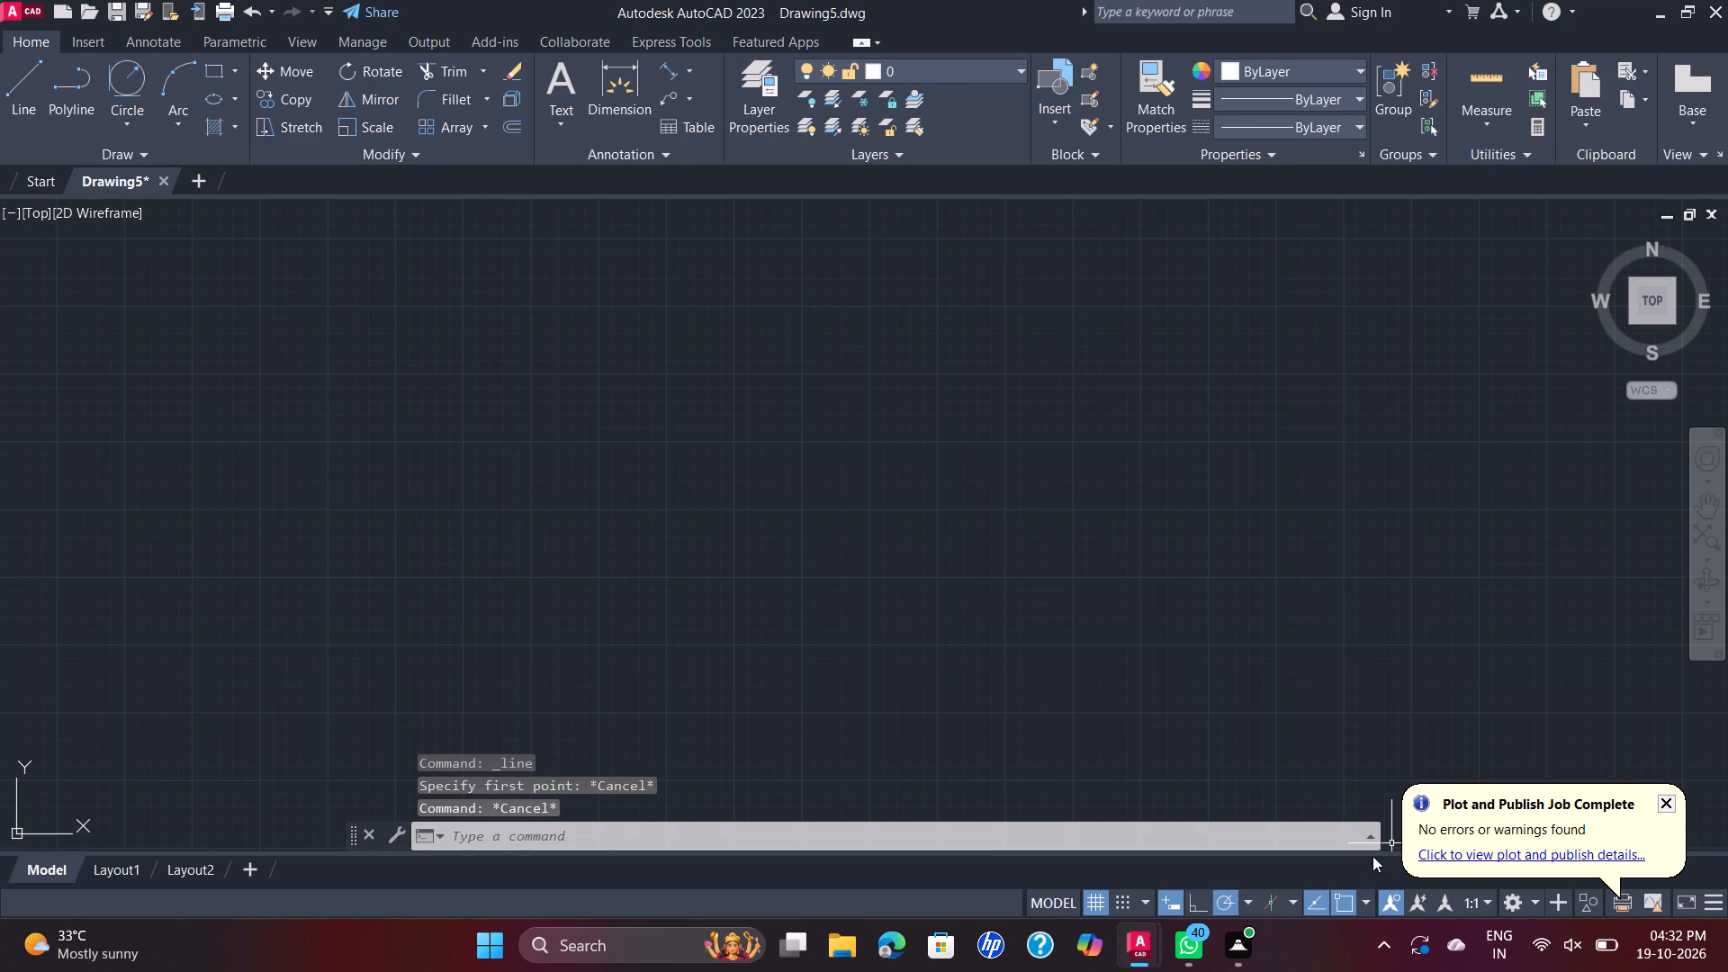
Turn on isometric drafting with the right isoplane.
left_click(1270, 900)
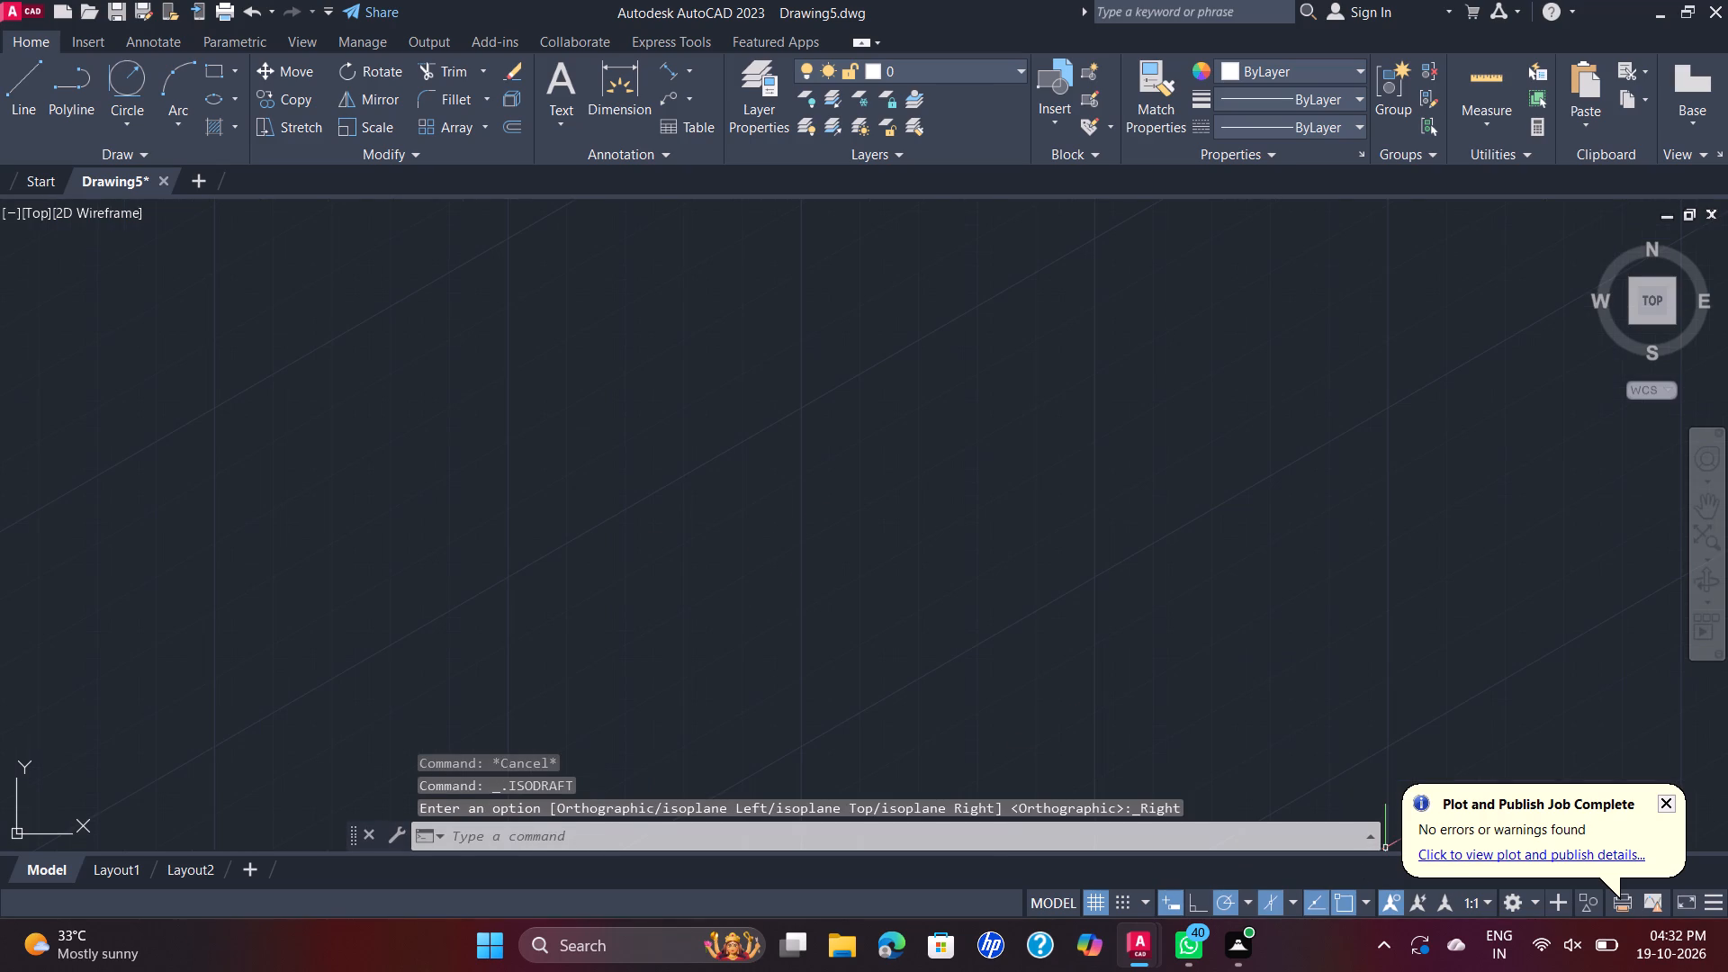
Draw two connected base edges with the Line command: 36 mm at 330°, then 52 mm at 30°.
left_click(39, 80)
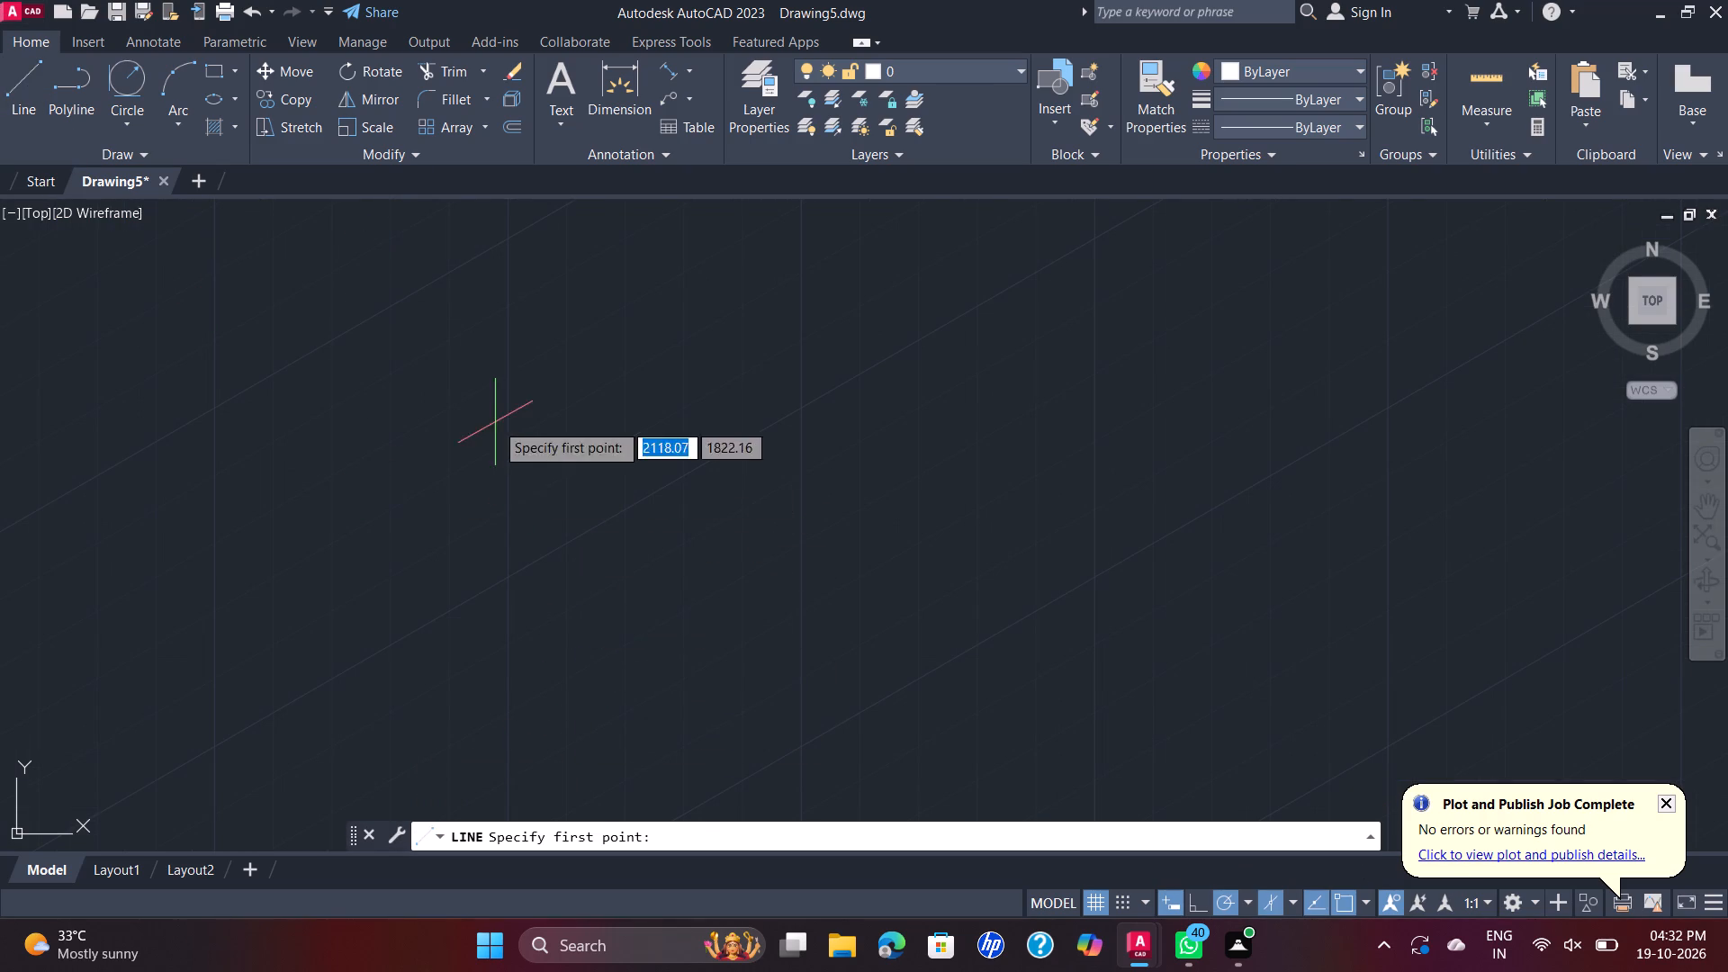
left_click(498, 457)
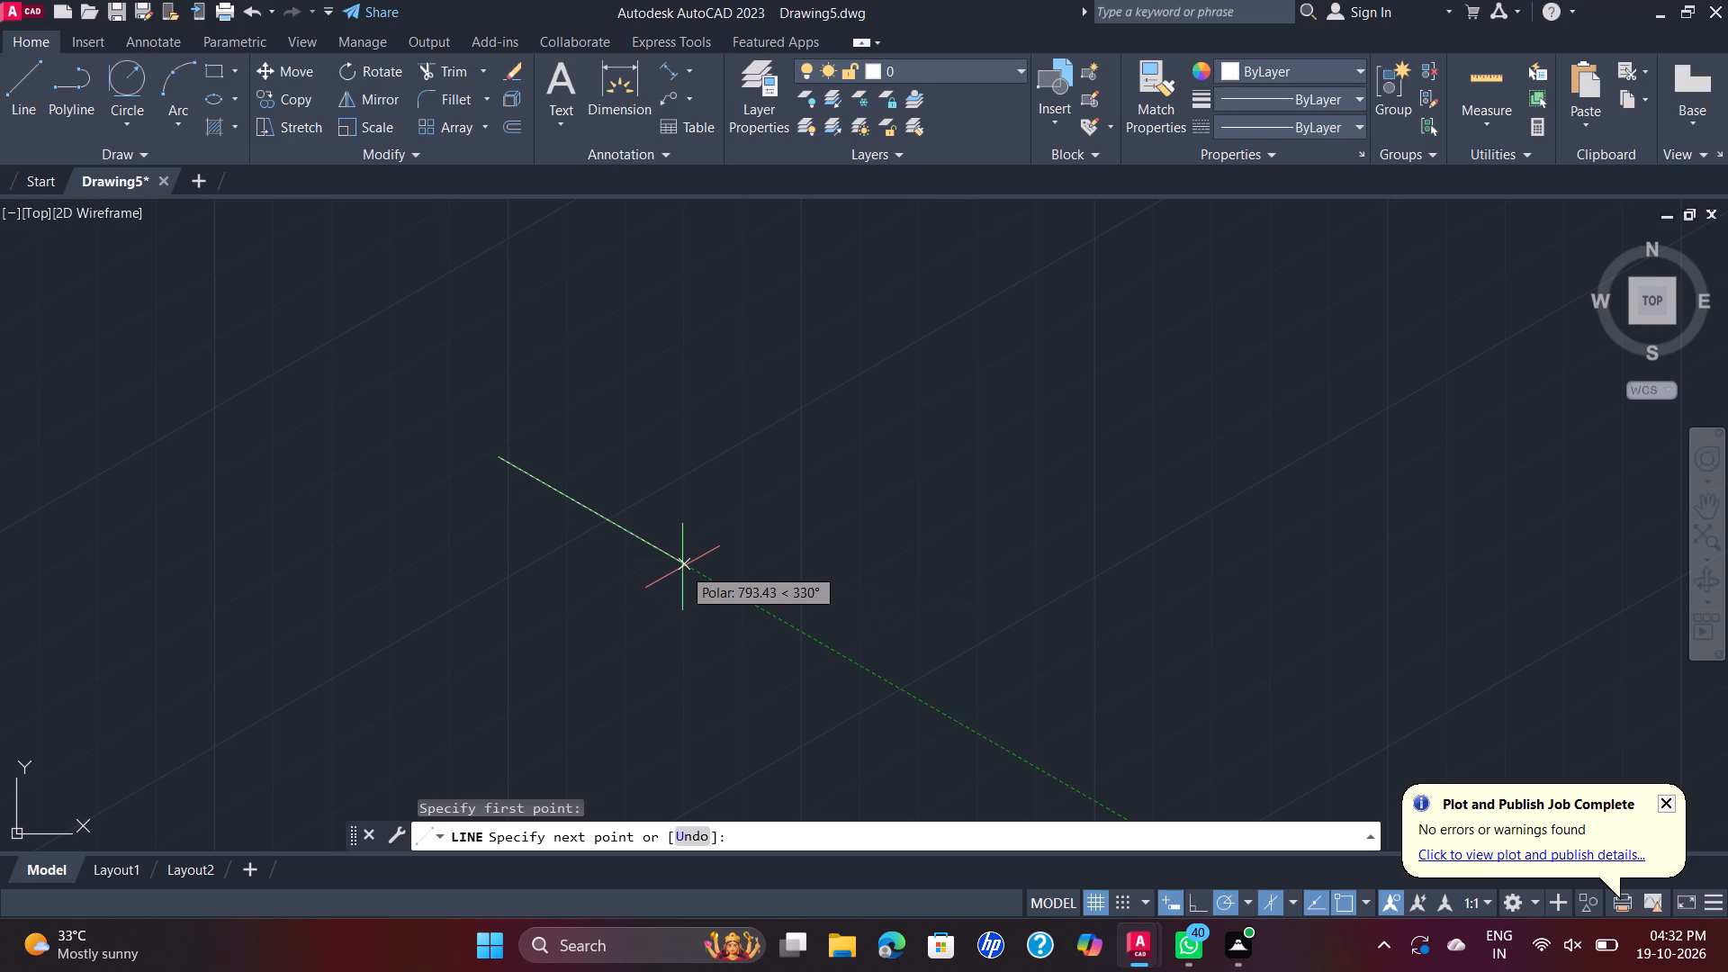
type("36")
key("Return")
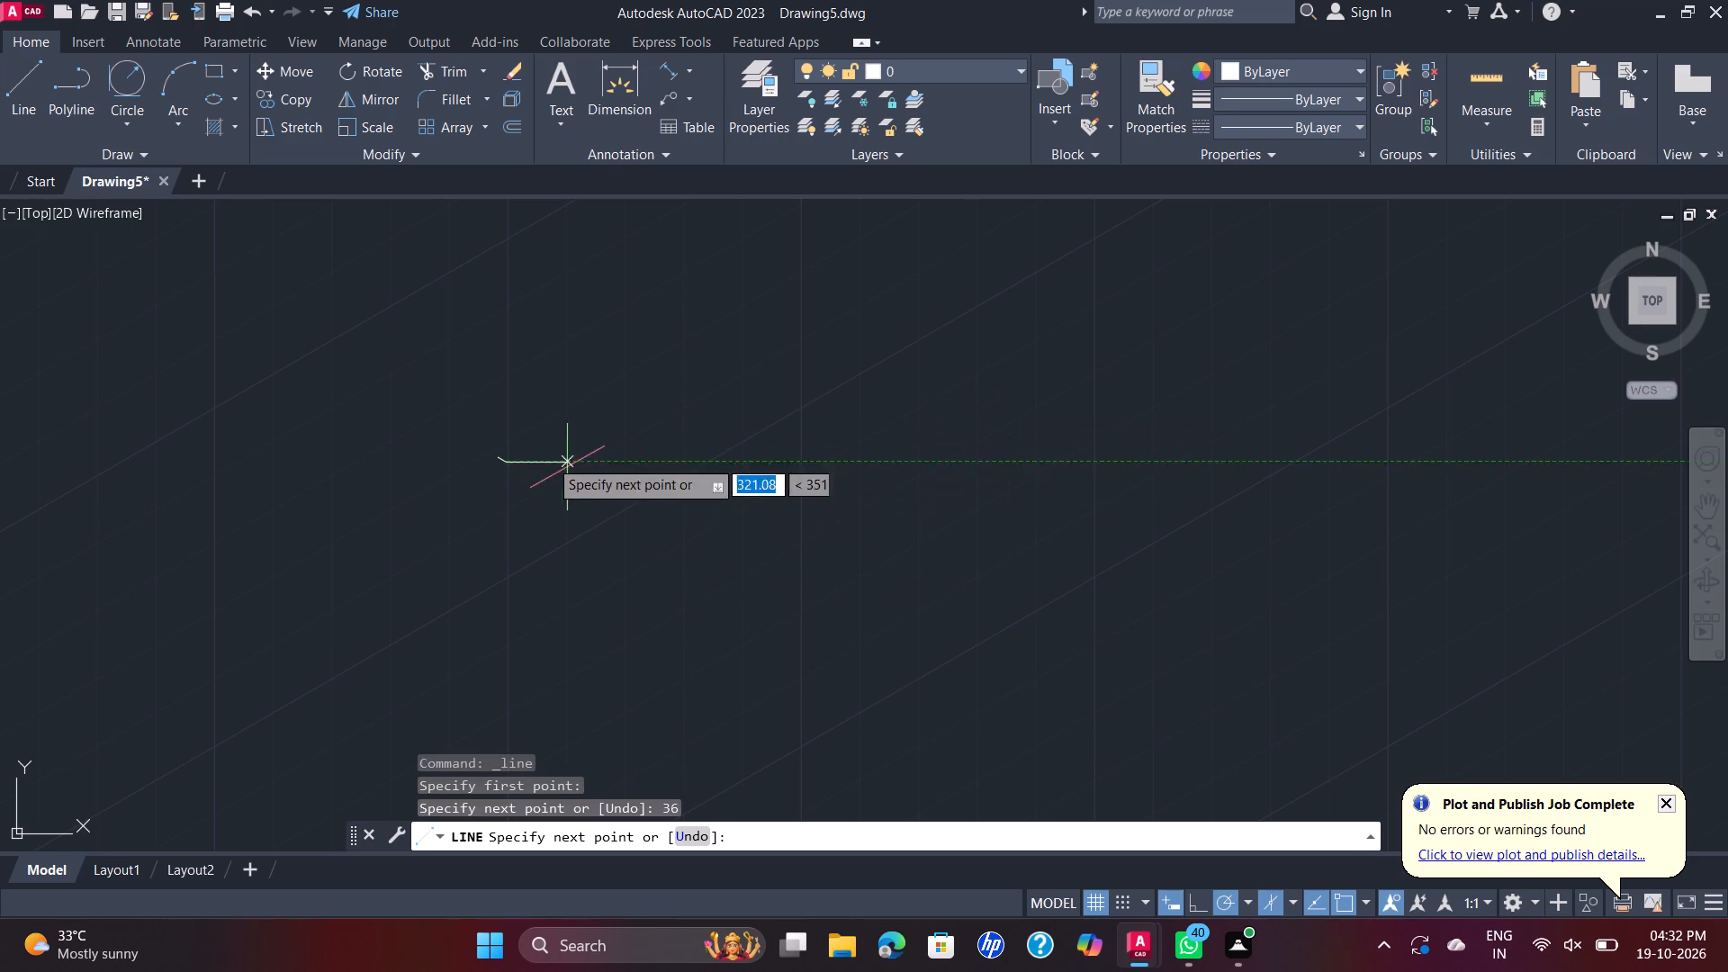
scroll(510, 431, "up", 2)
scroll(418, 517, "up", 2)
middle_click_drag(418, 517, 703, 640)
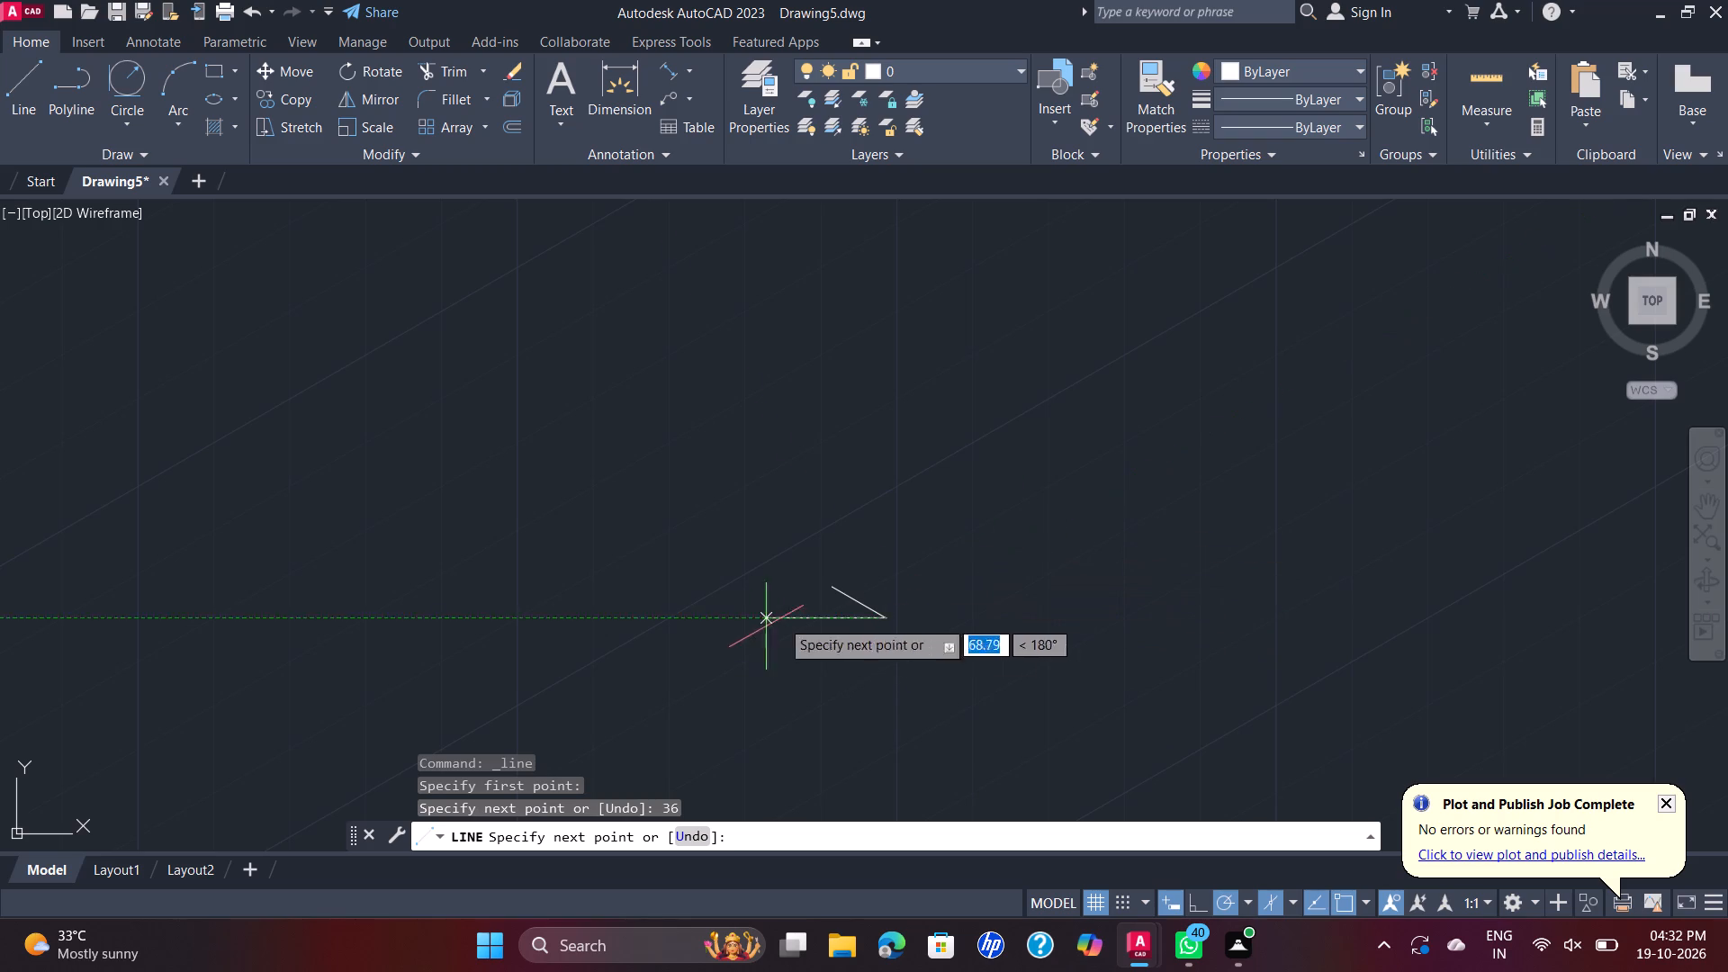
scroll(884, 607, "up", 2)
middle_click_drag(874, 582, 803, 422)
scroll(808, 445, "up", 4)
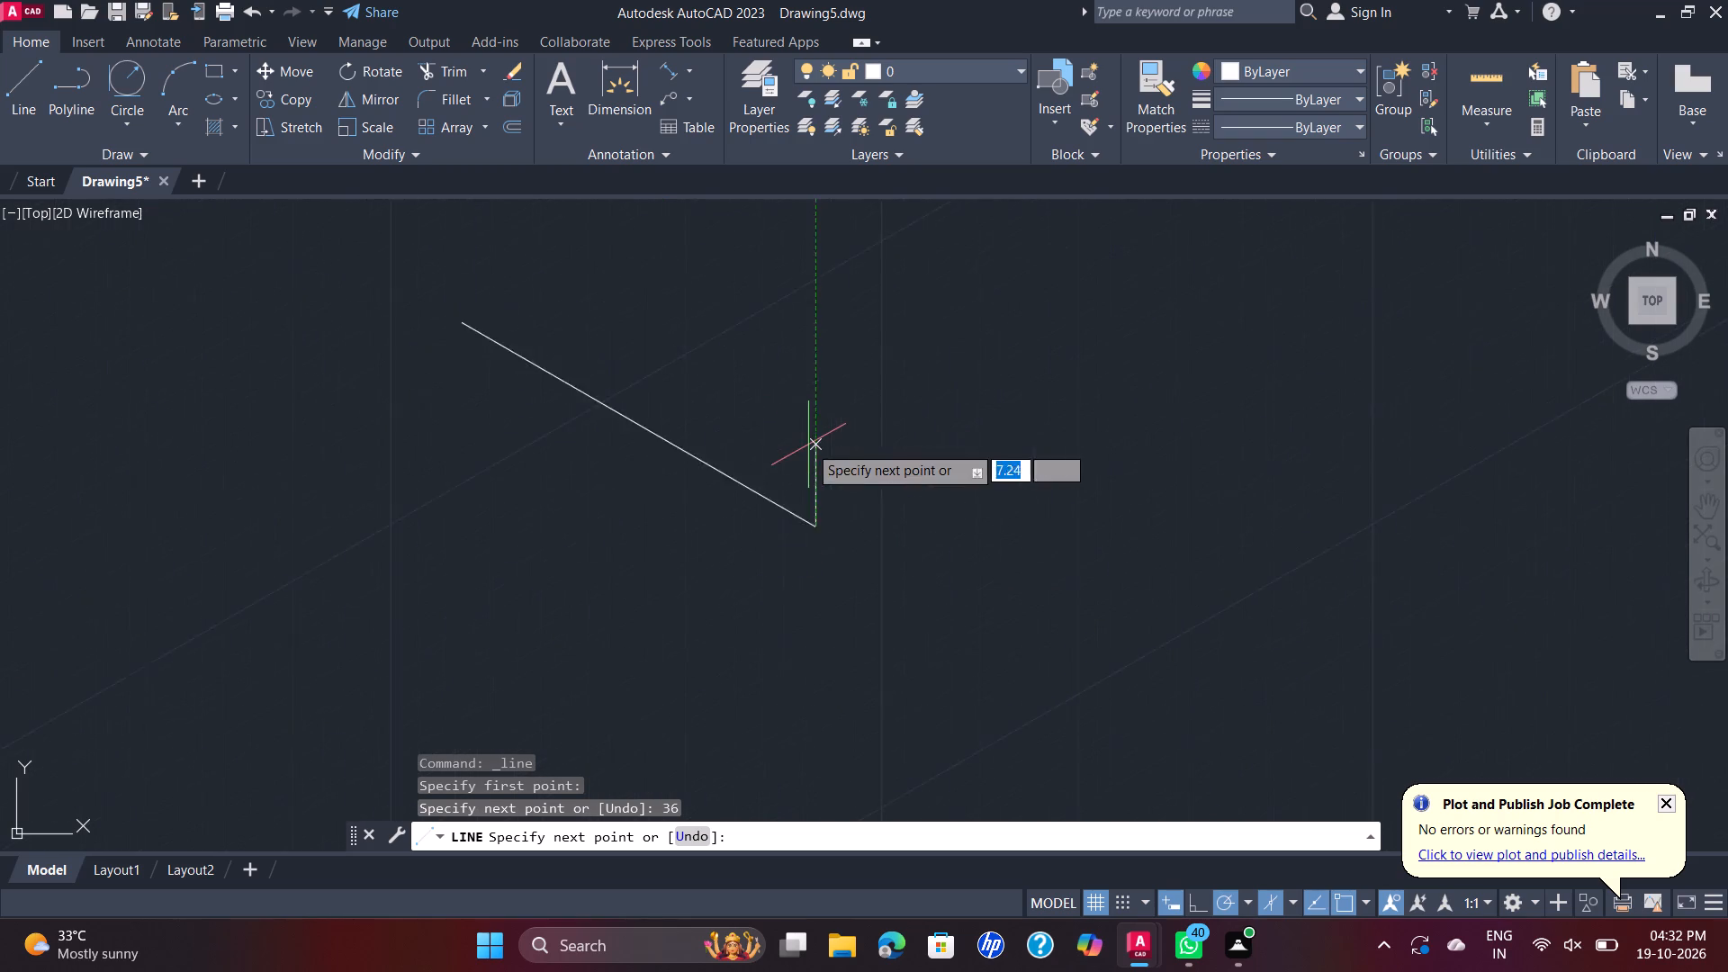
scroll(859, 477, "down", 2)
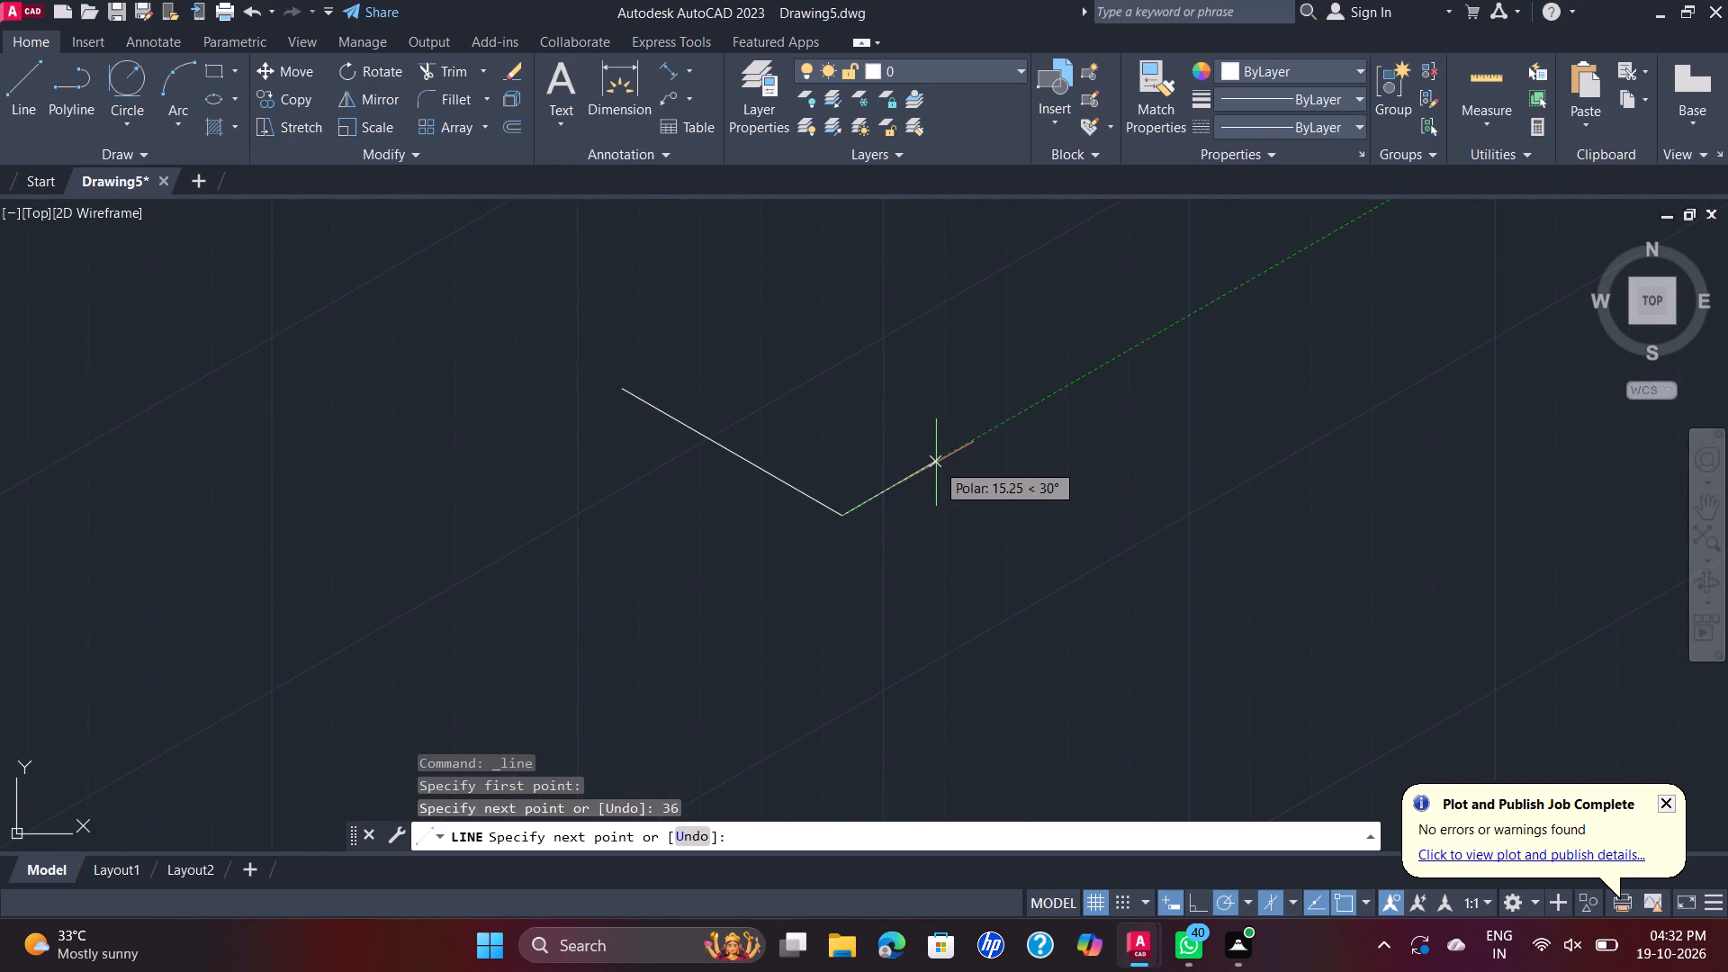
type("52")
key("Return")
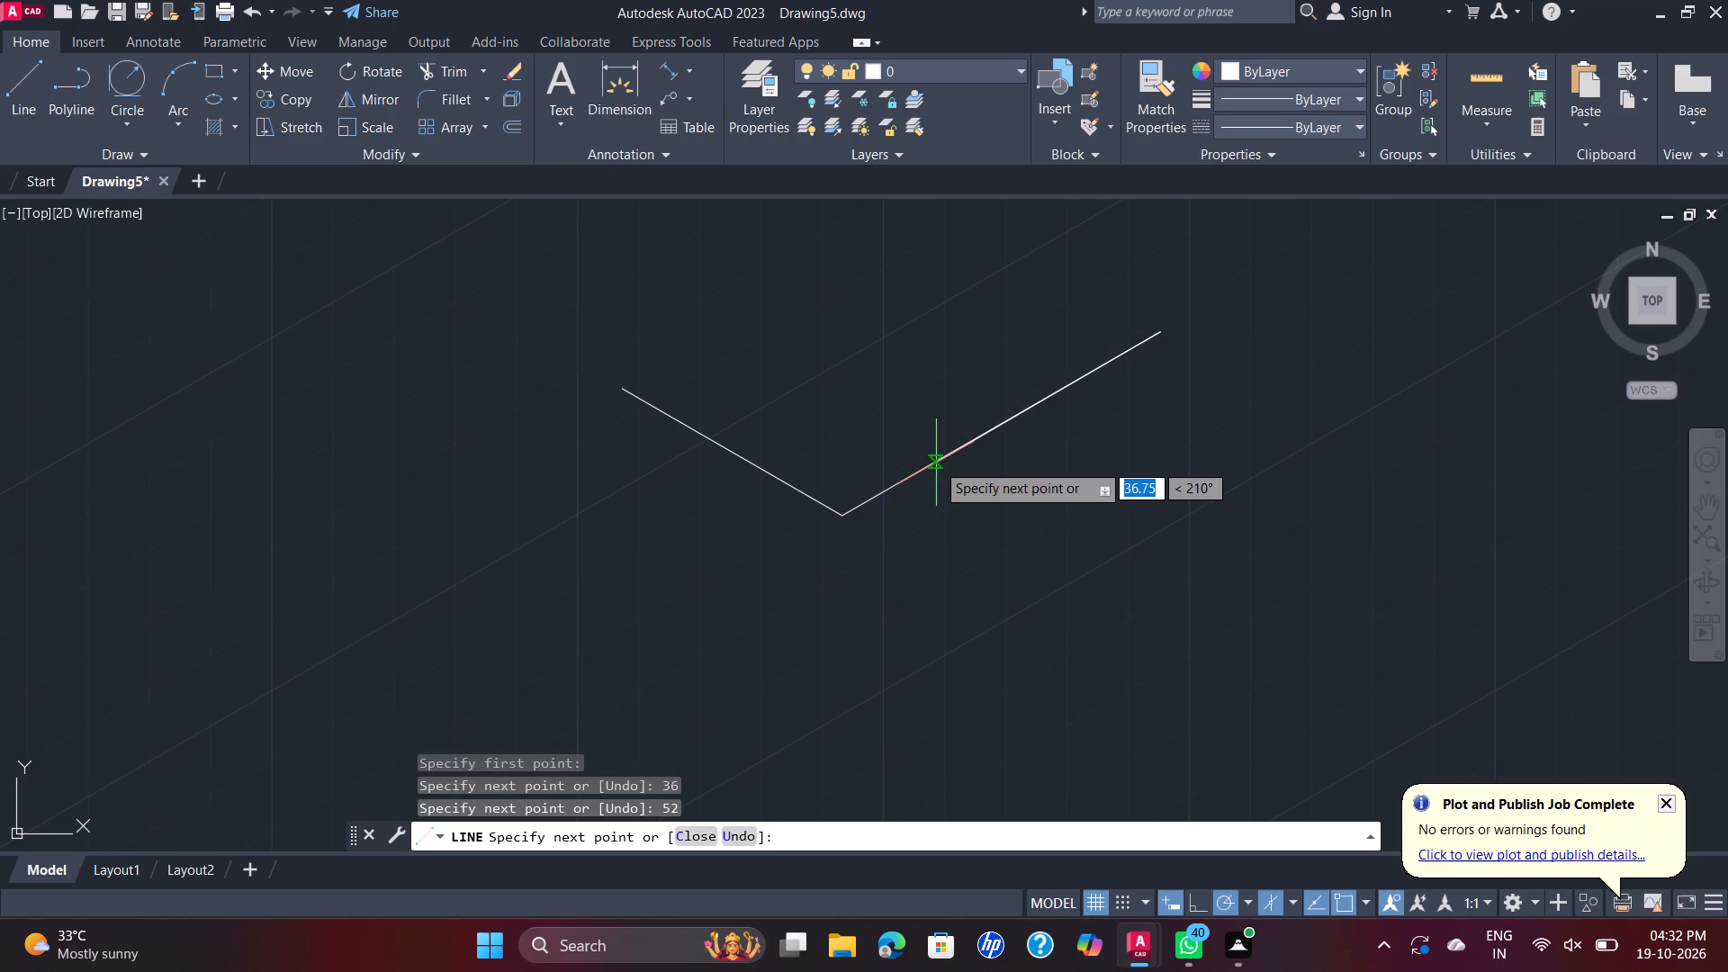
Continue the line chain from the 52 mm edge's end: 18 mm up, 12 mm at 210°, 6 mm down and 45 mm at 210°.
scroll(936, 463, "up", 1)
scroll(1104, 273, "down", 1)
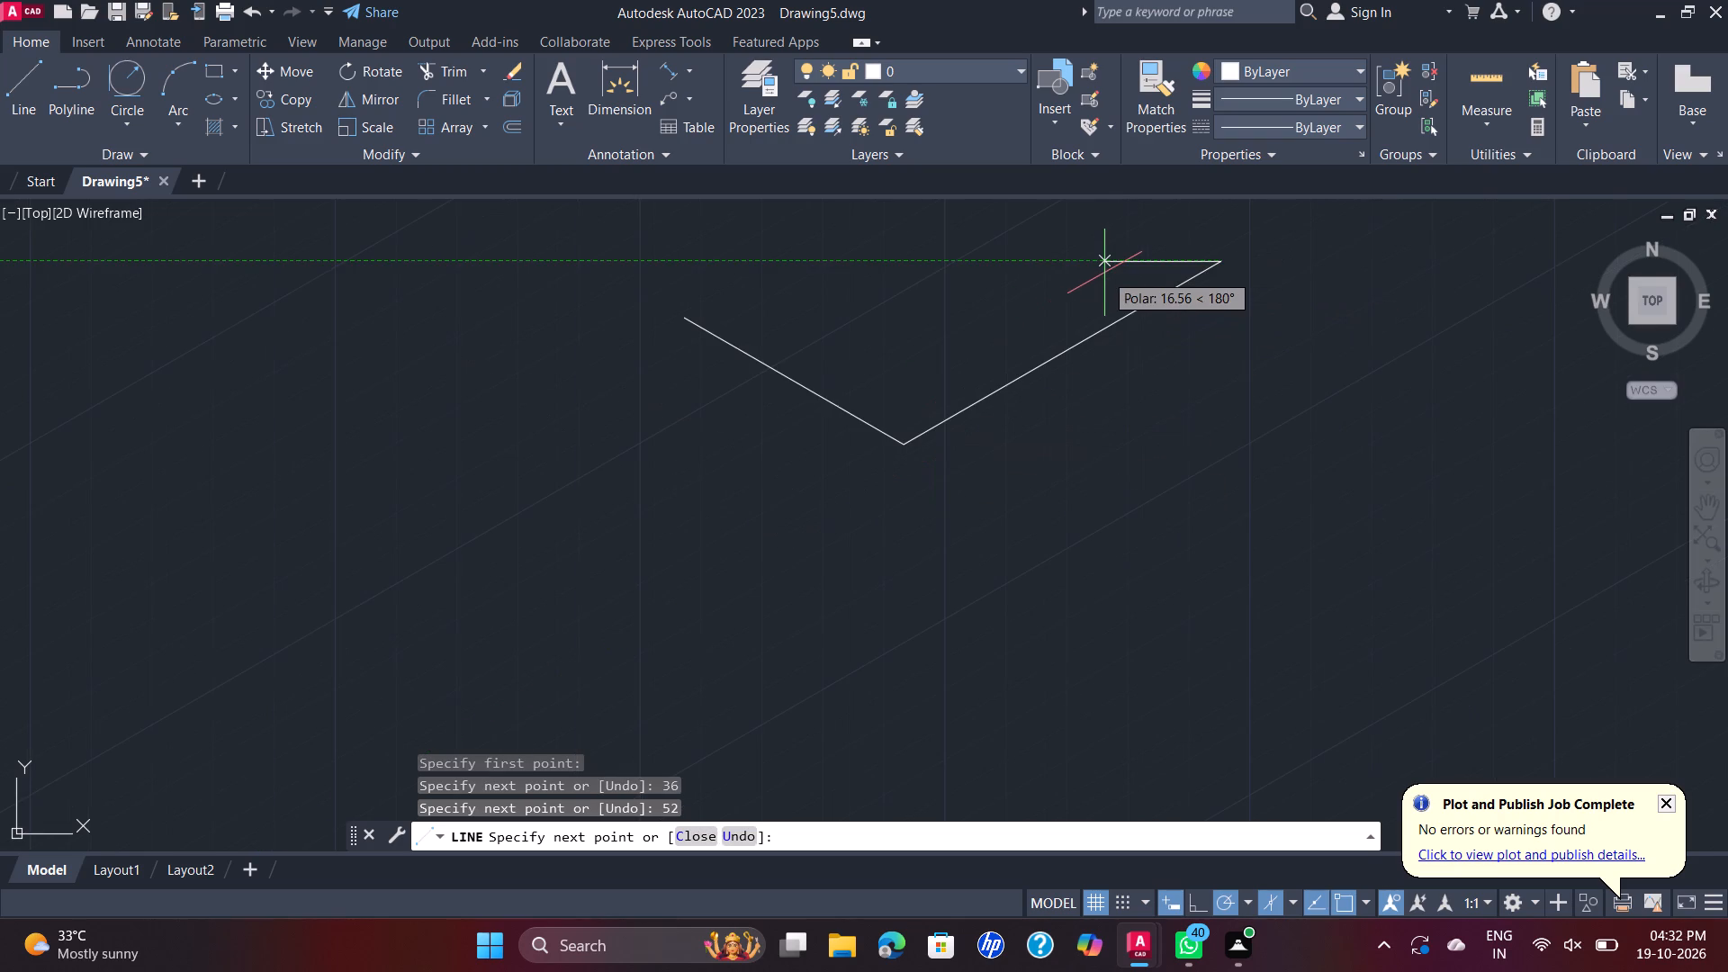
middle_click_drag(1104, 273, 974, 589)
scroll(1104, 273, "down", 1)
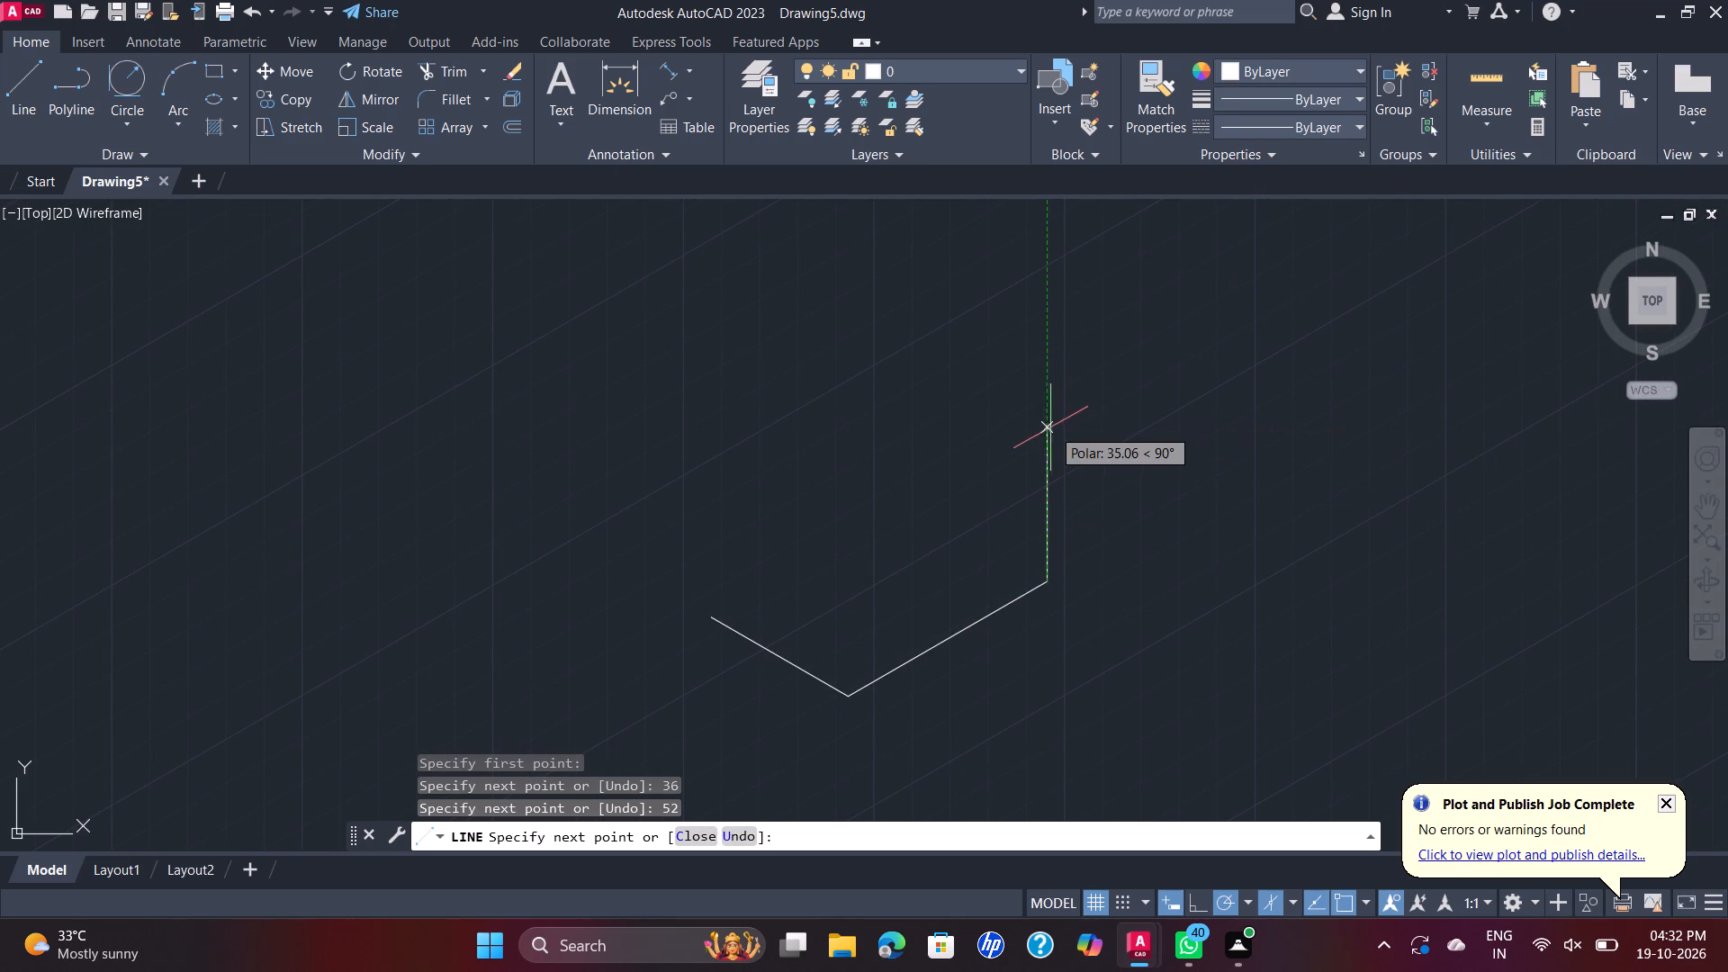
type("18")
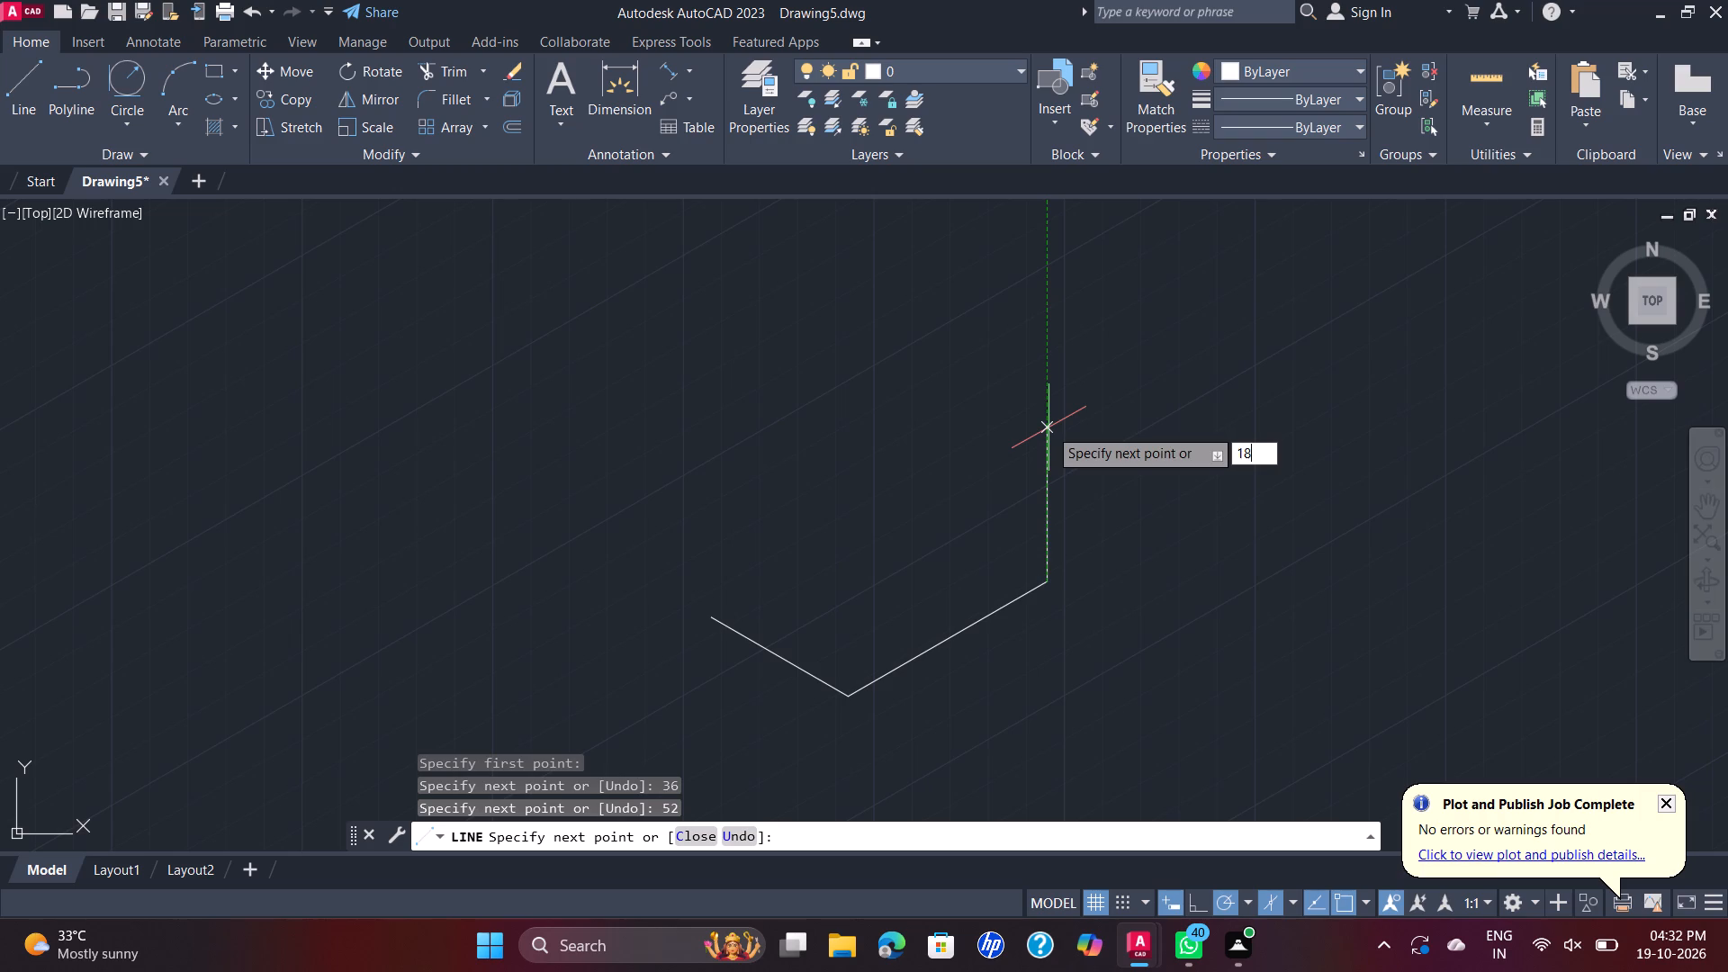
key("Return")
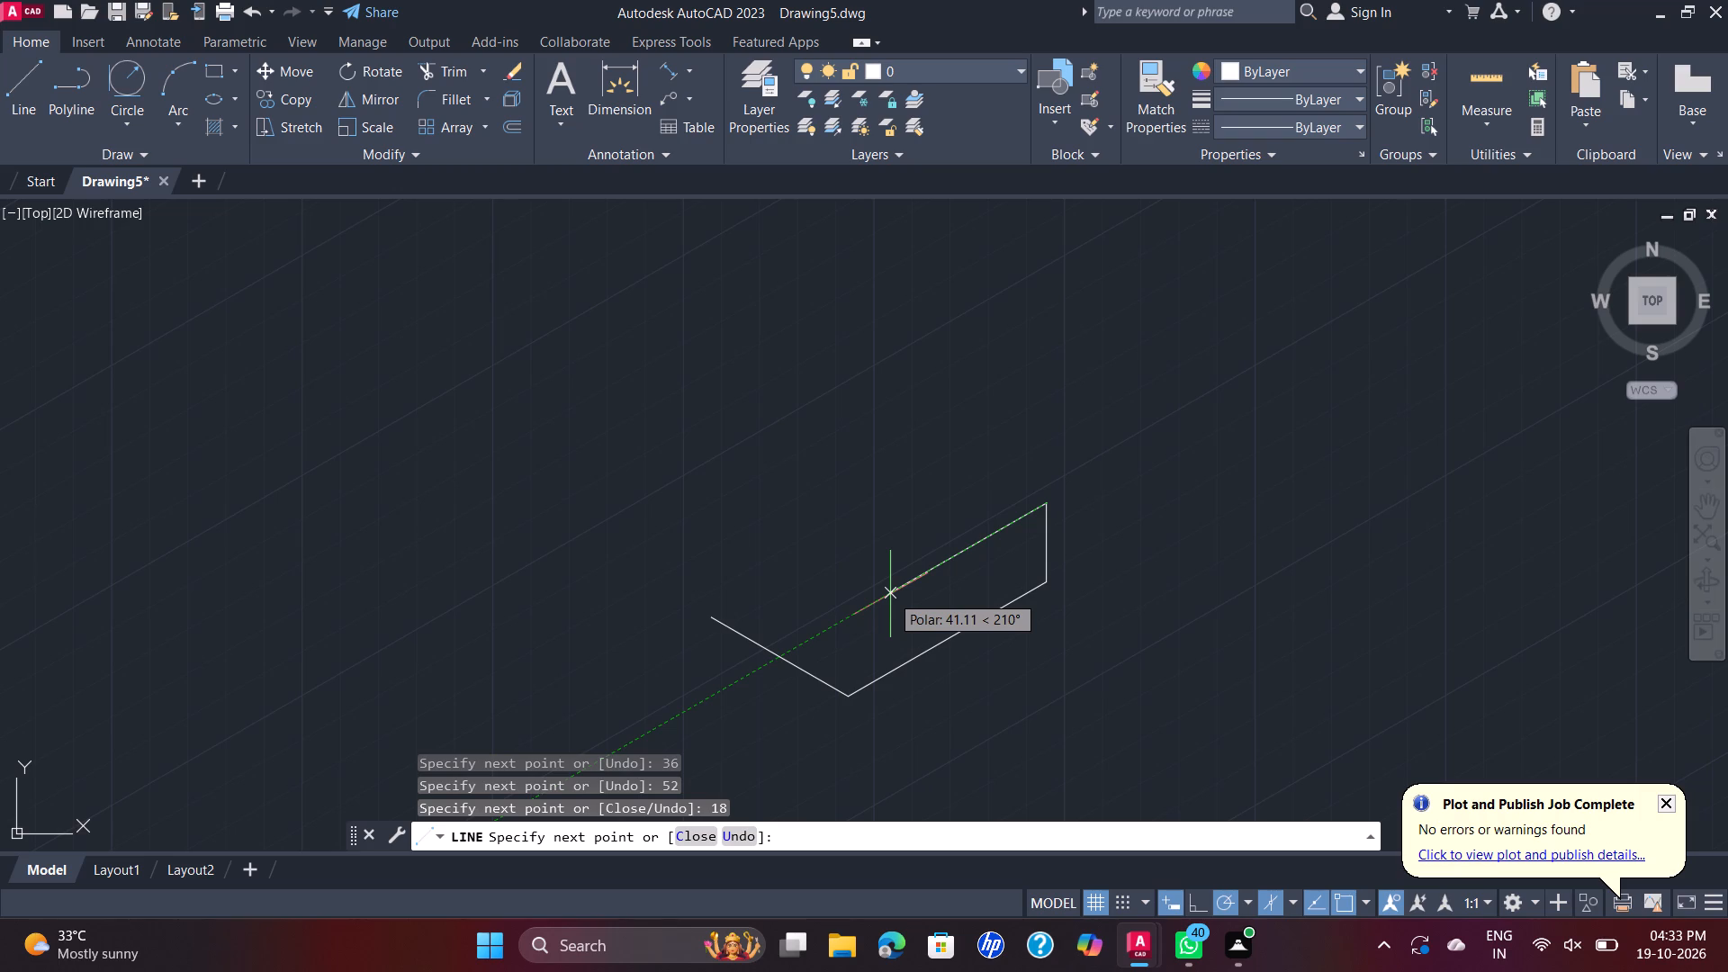
type("12")
key("Return")
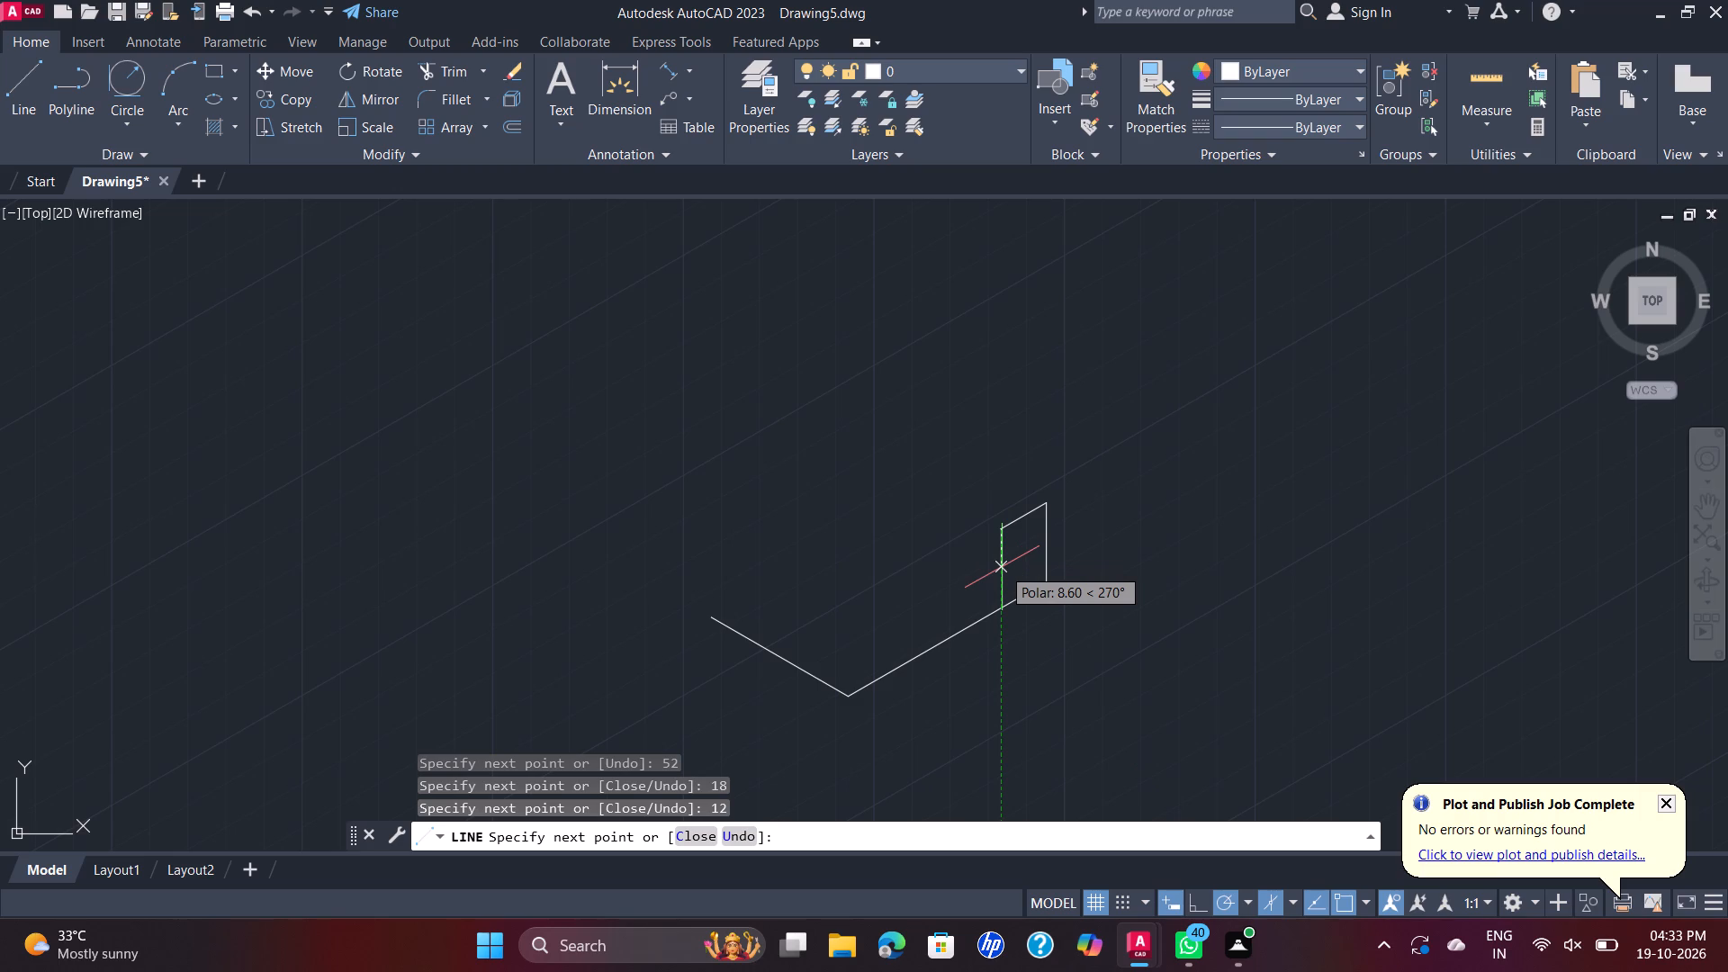
key("6")
key("Return")
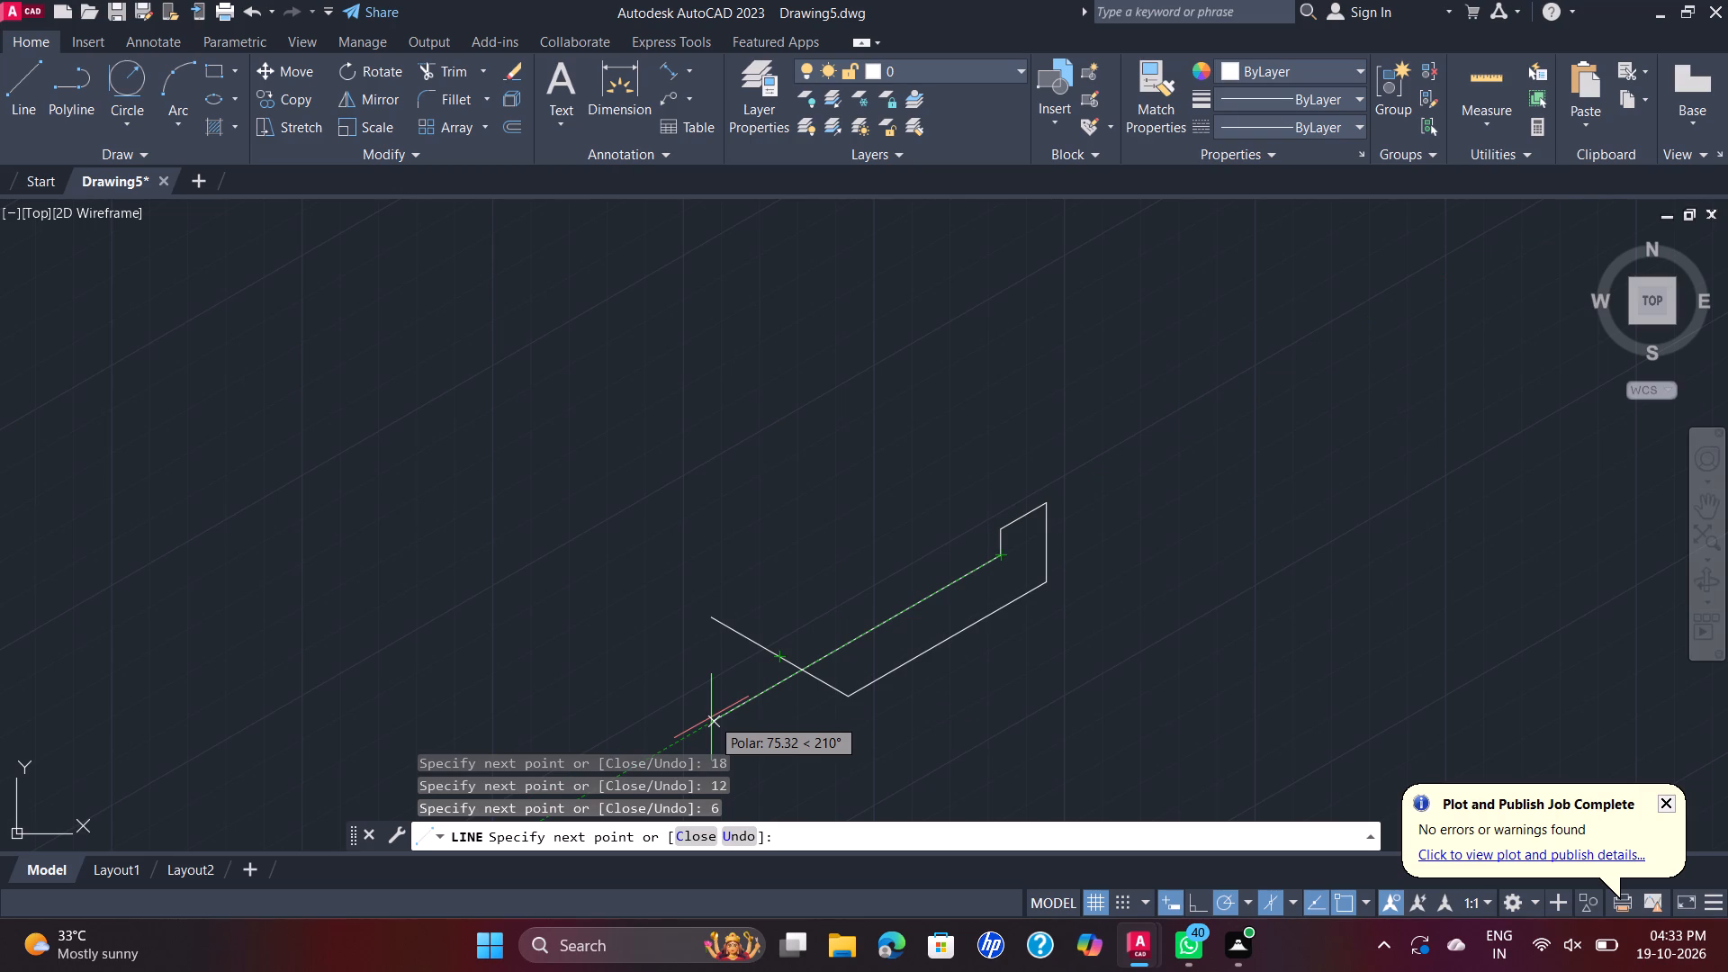
type("45")
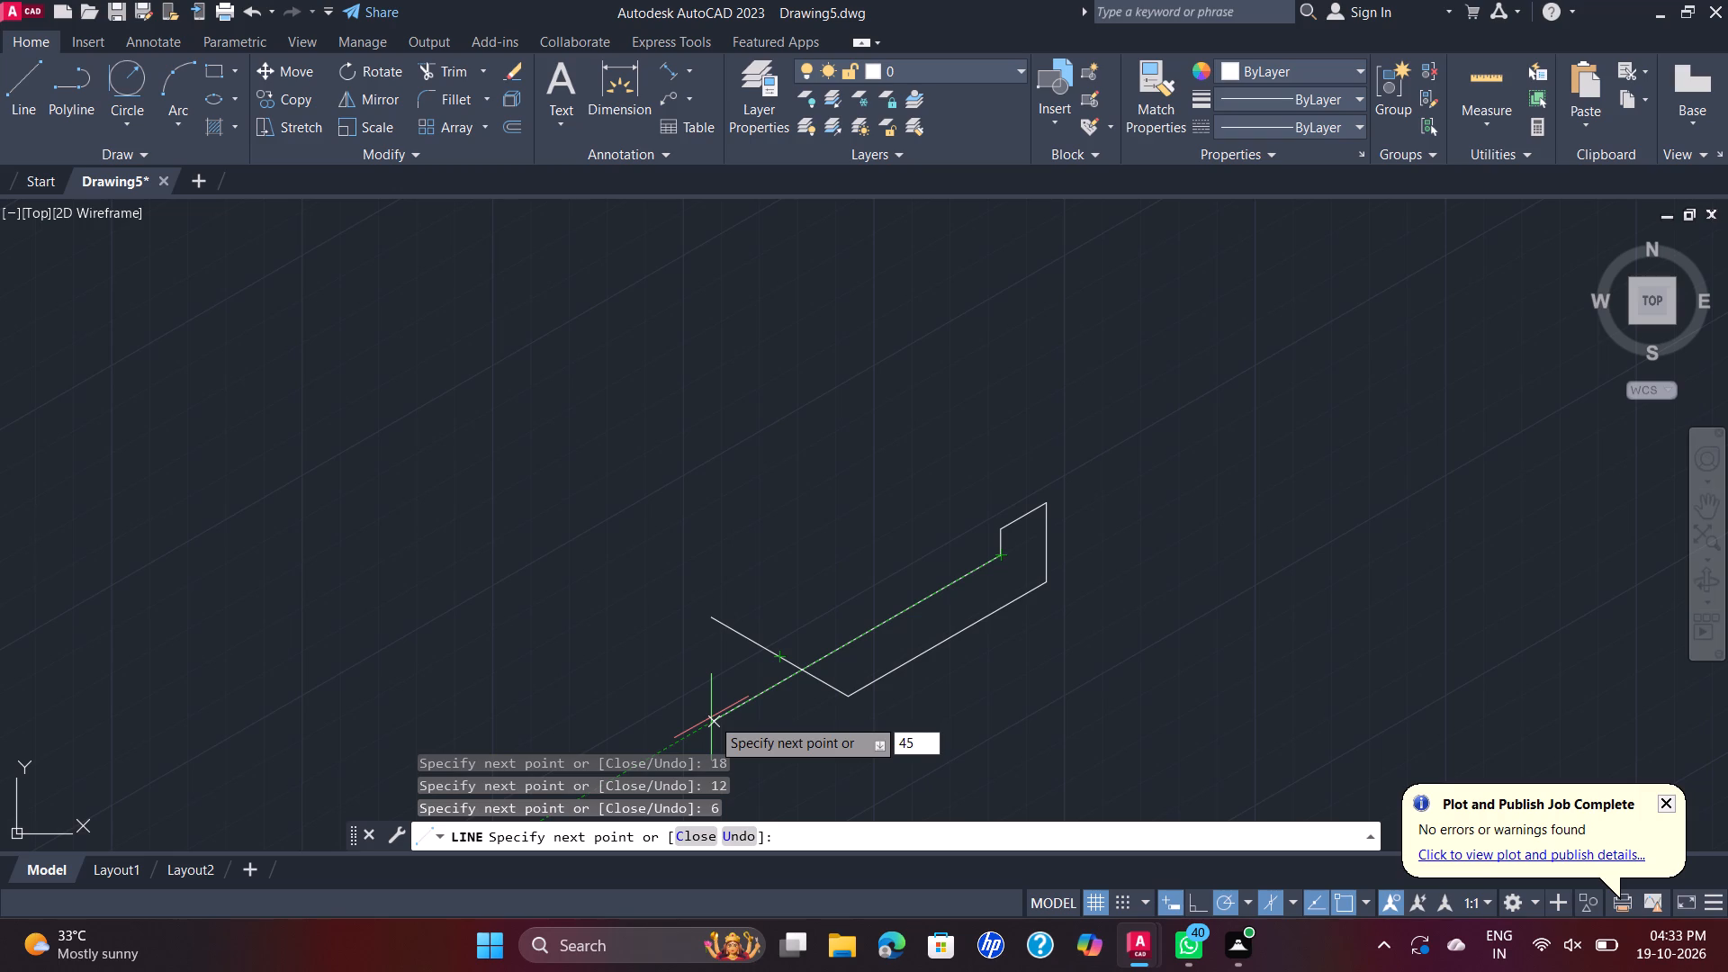
key("Return")
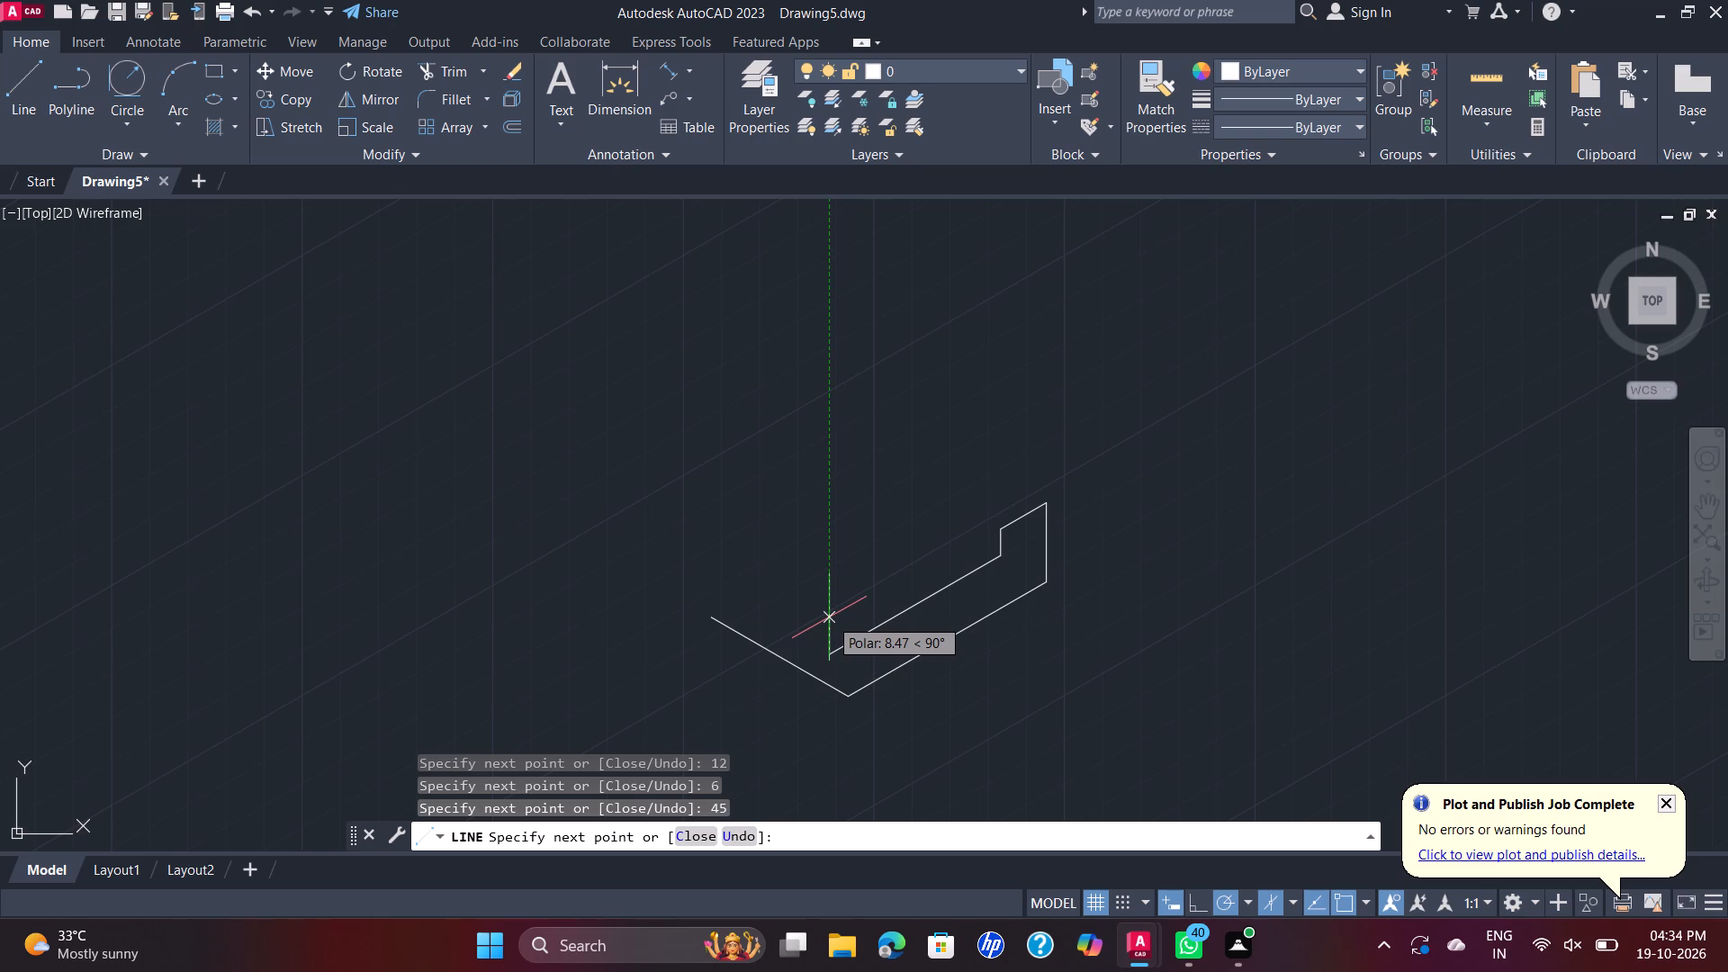
End the line chain and erase its last segment, the 45 mm line at 210°.
key("Escape")
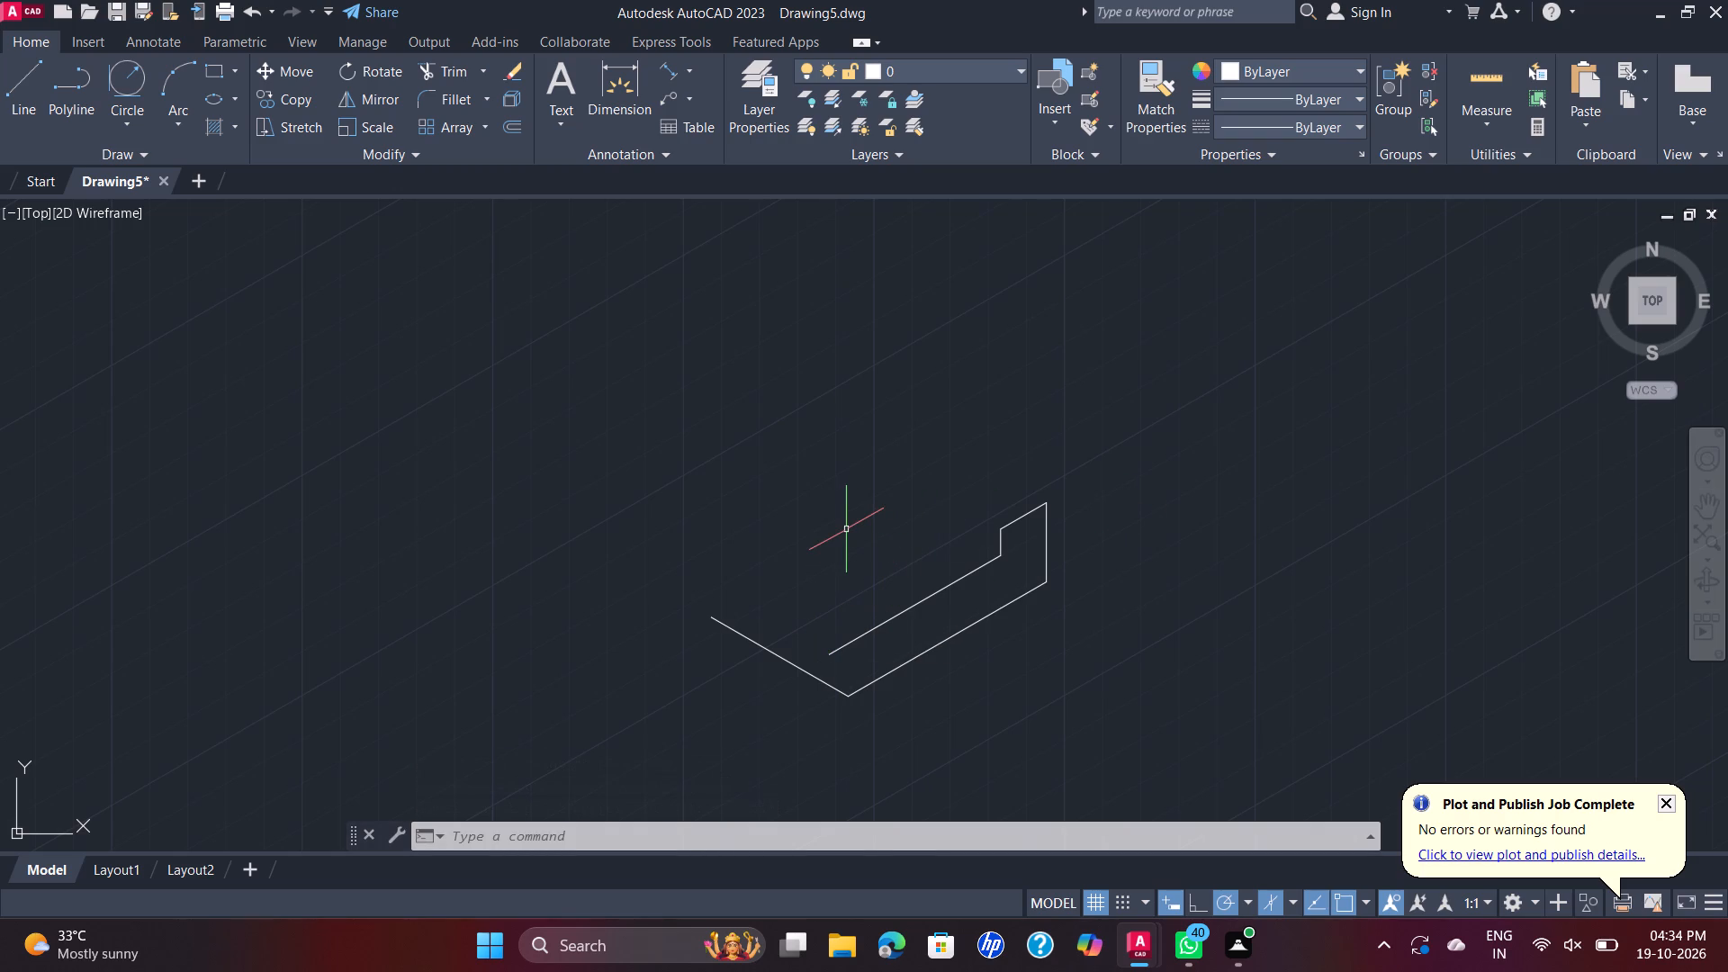
left_click(909, 608)
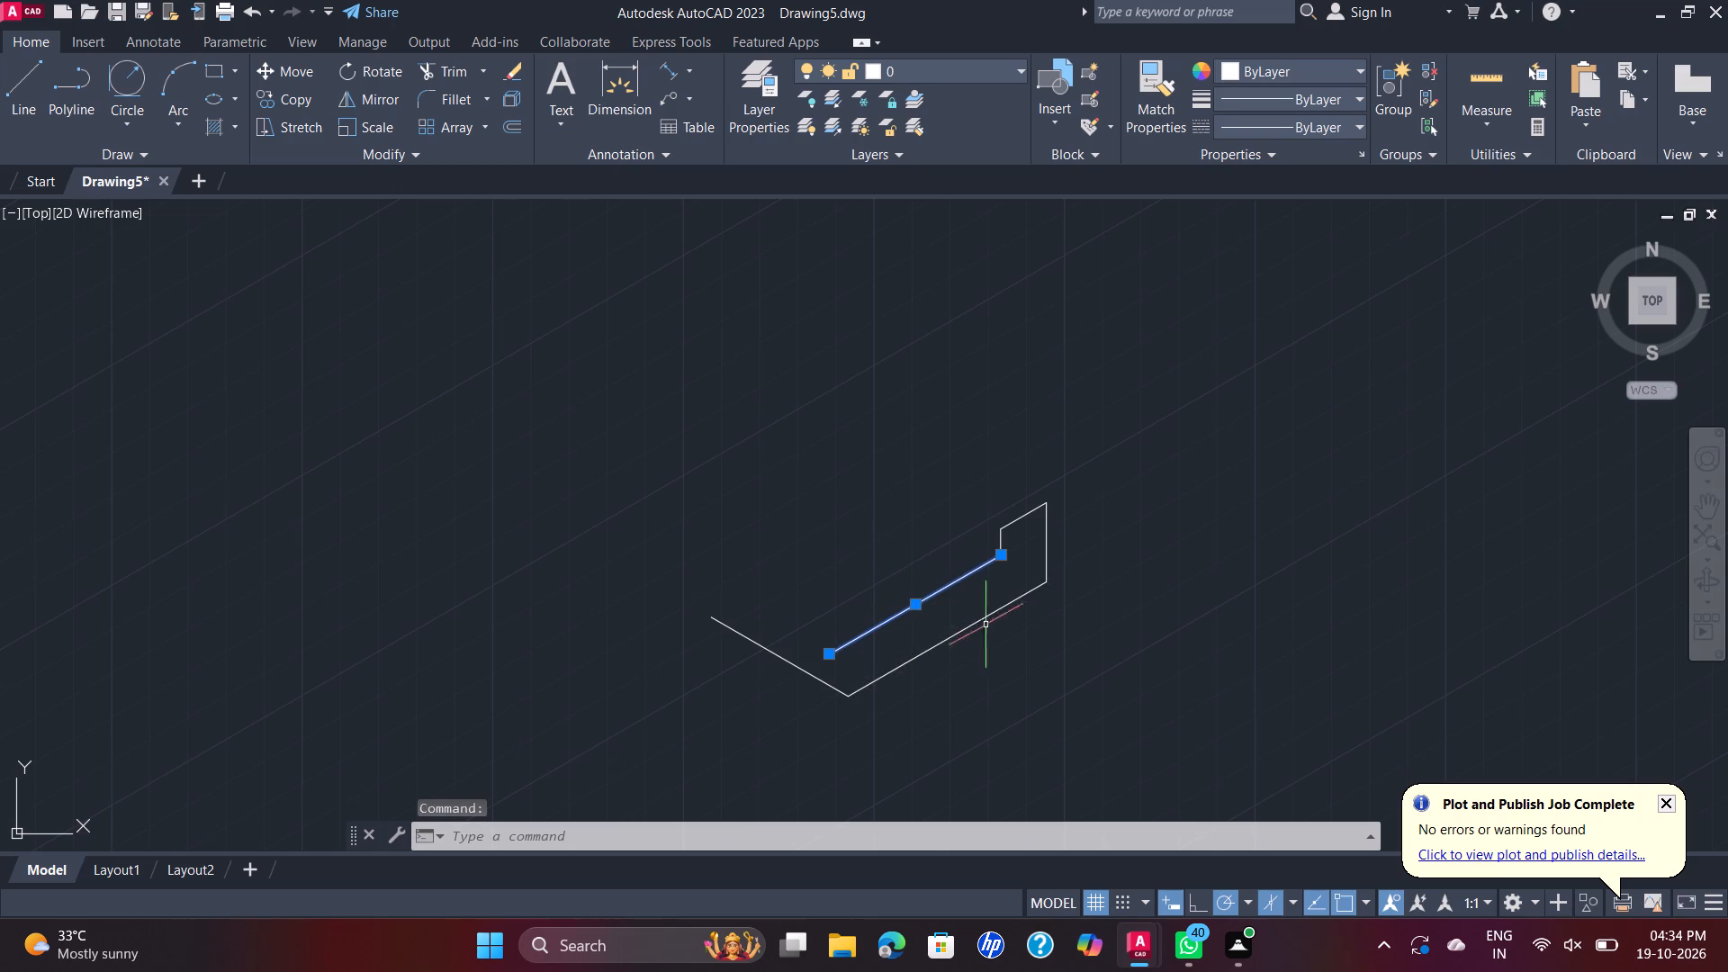
key("Delete")
key("space")
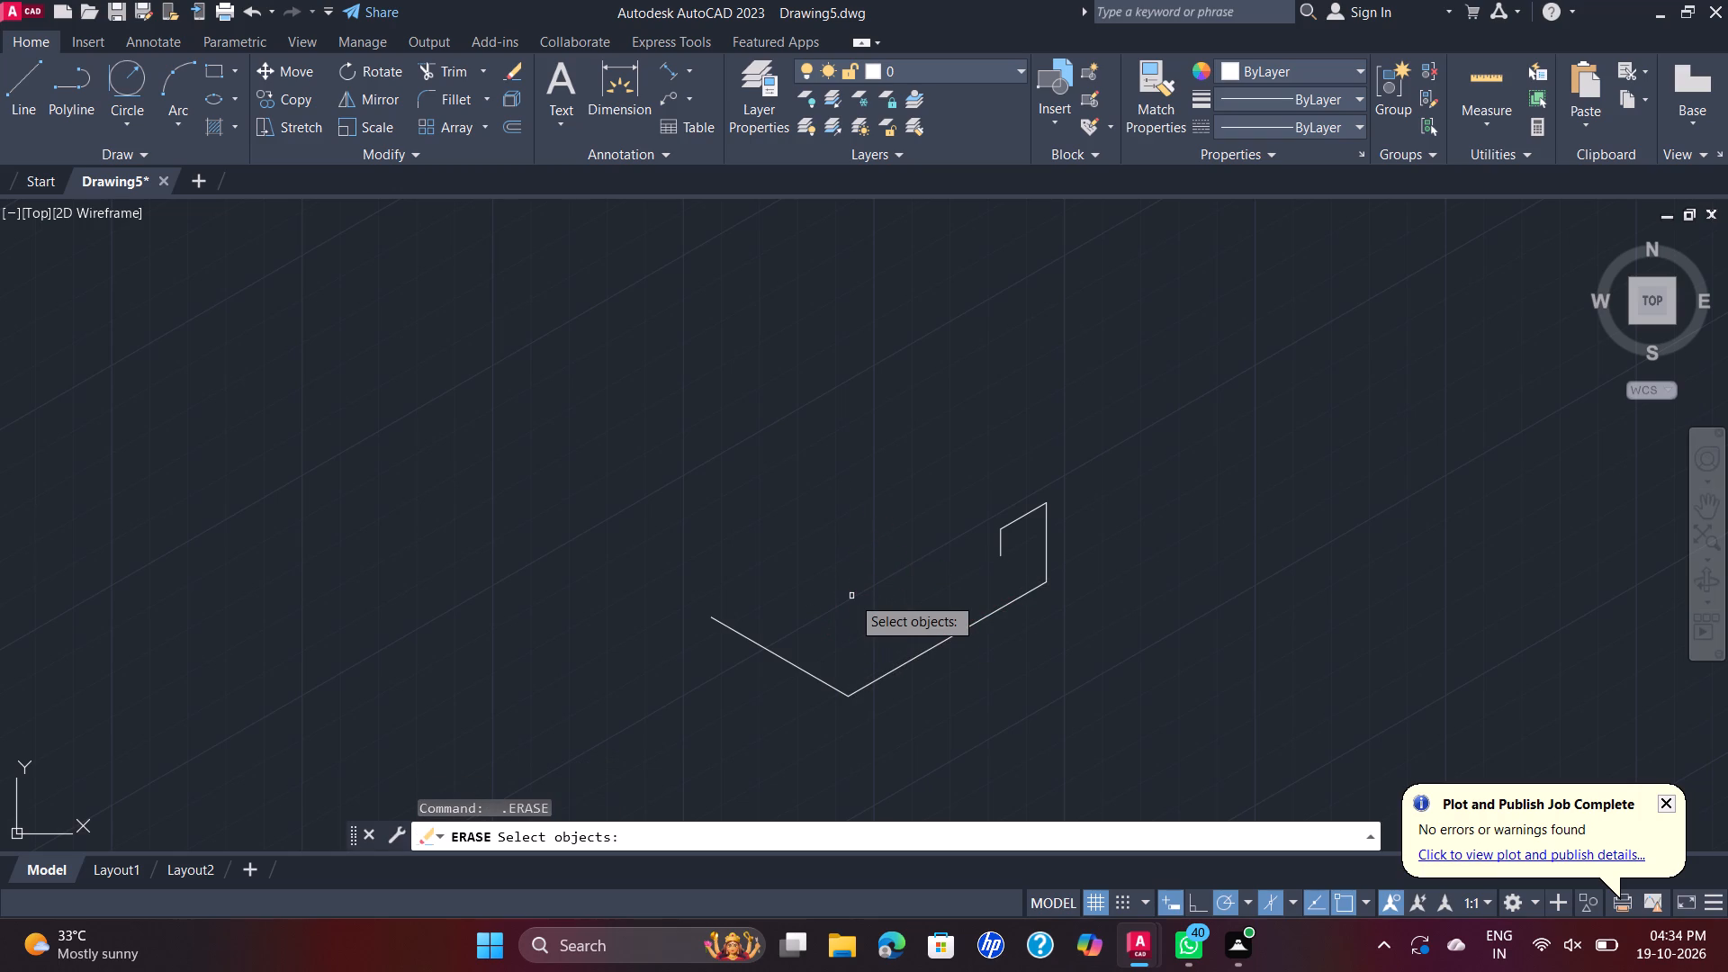
key("Escape")
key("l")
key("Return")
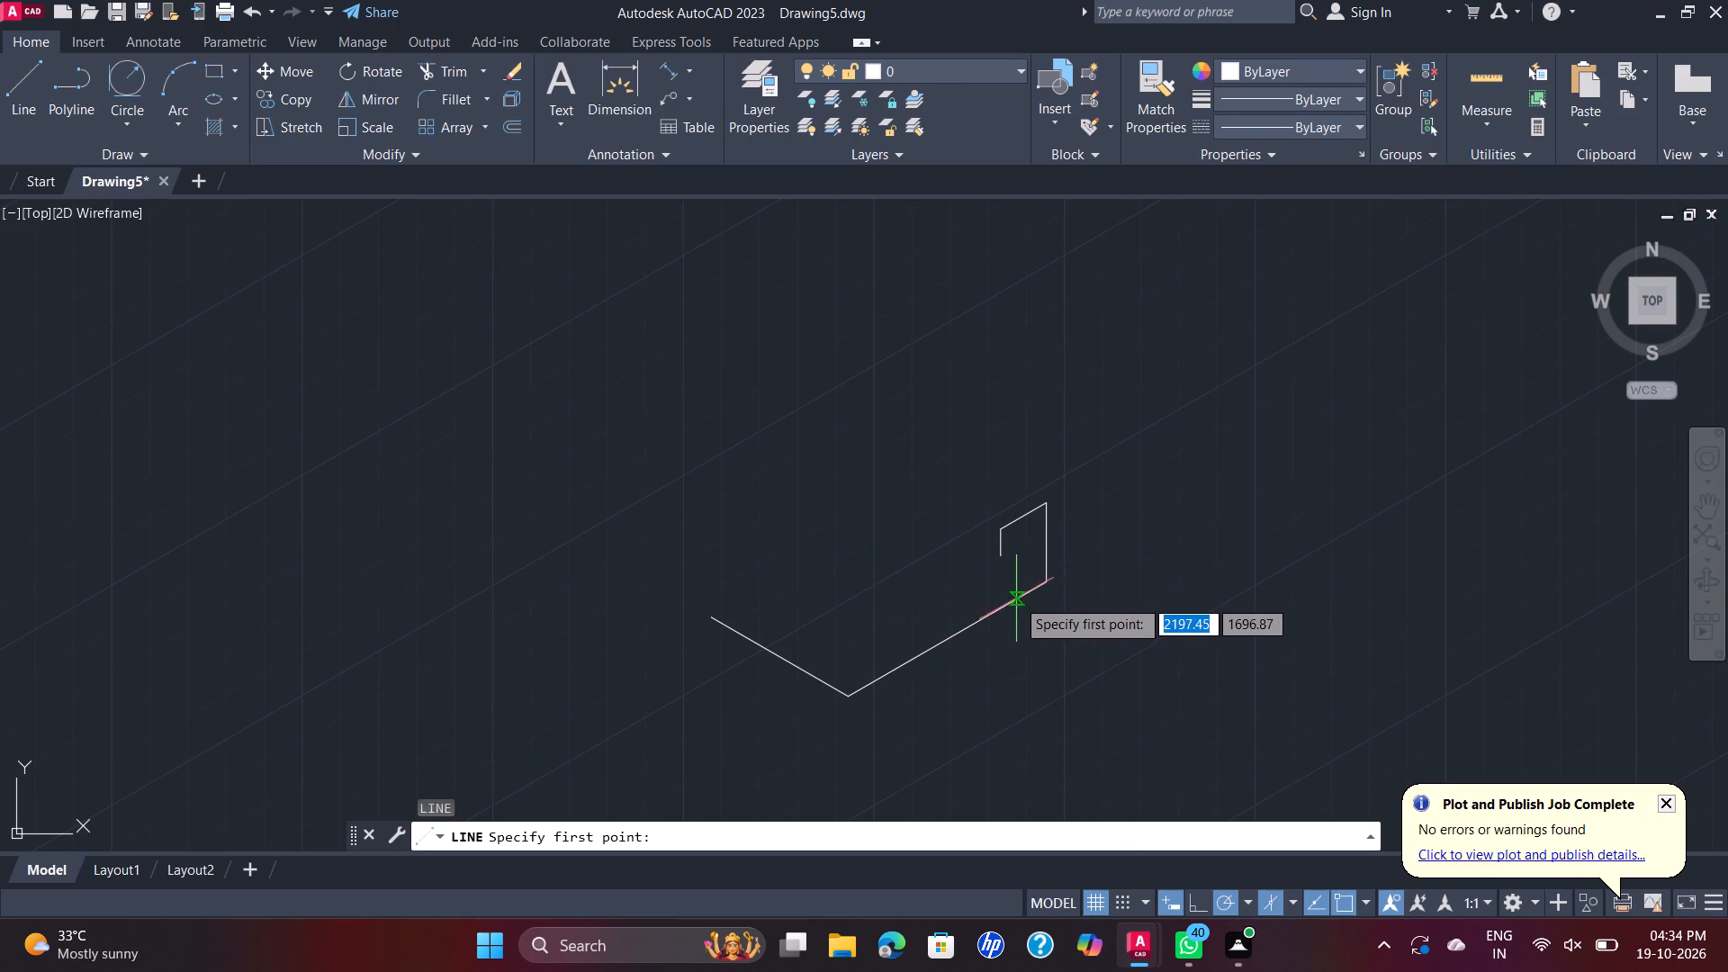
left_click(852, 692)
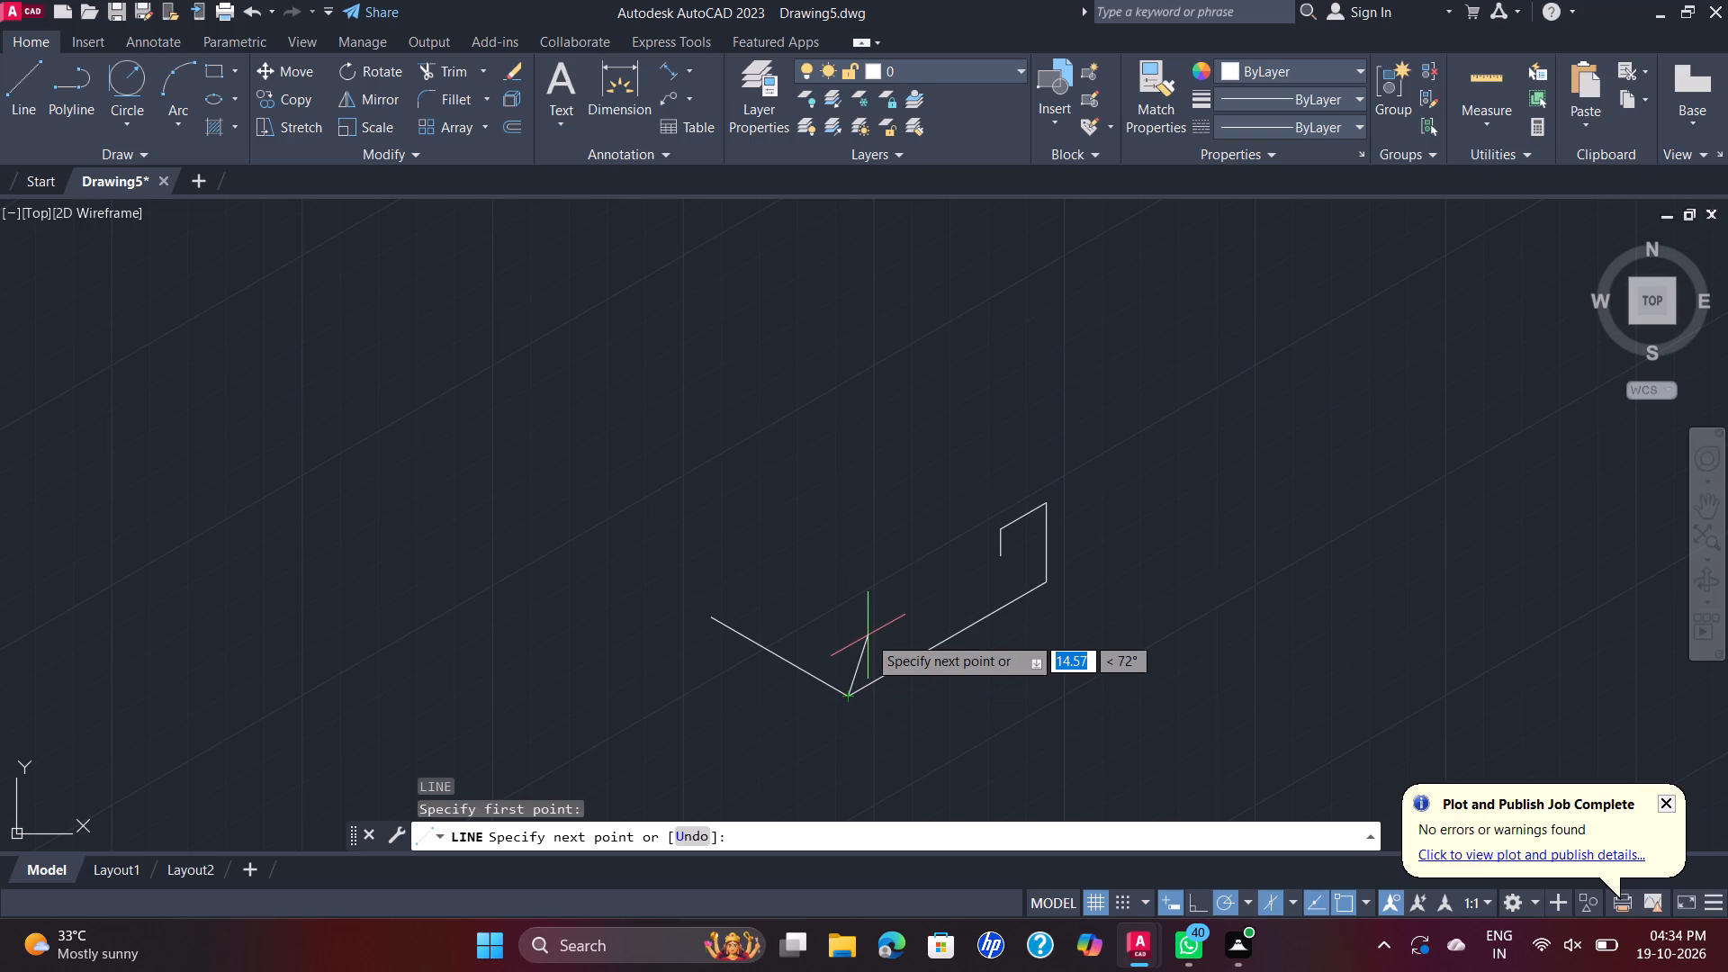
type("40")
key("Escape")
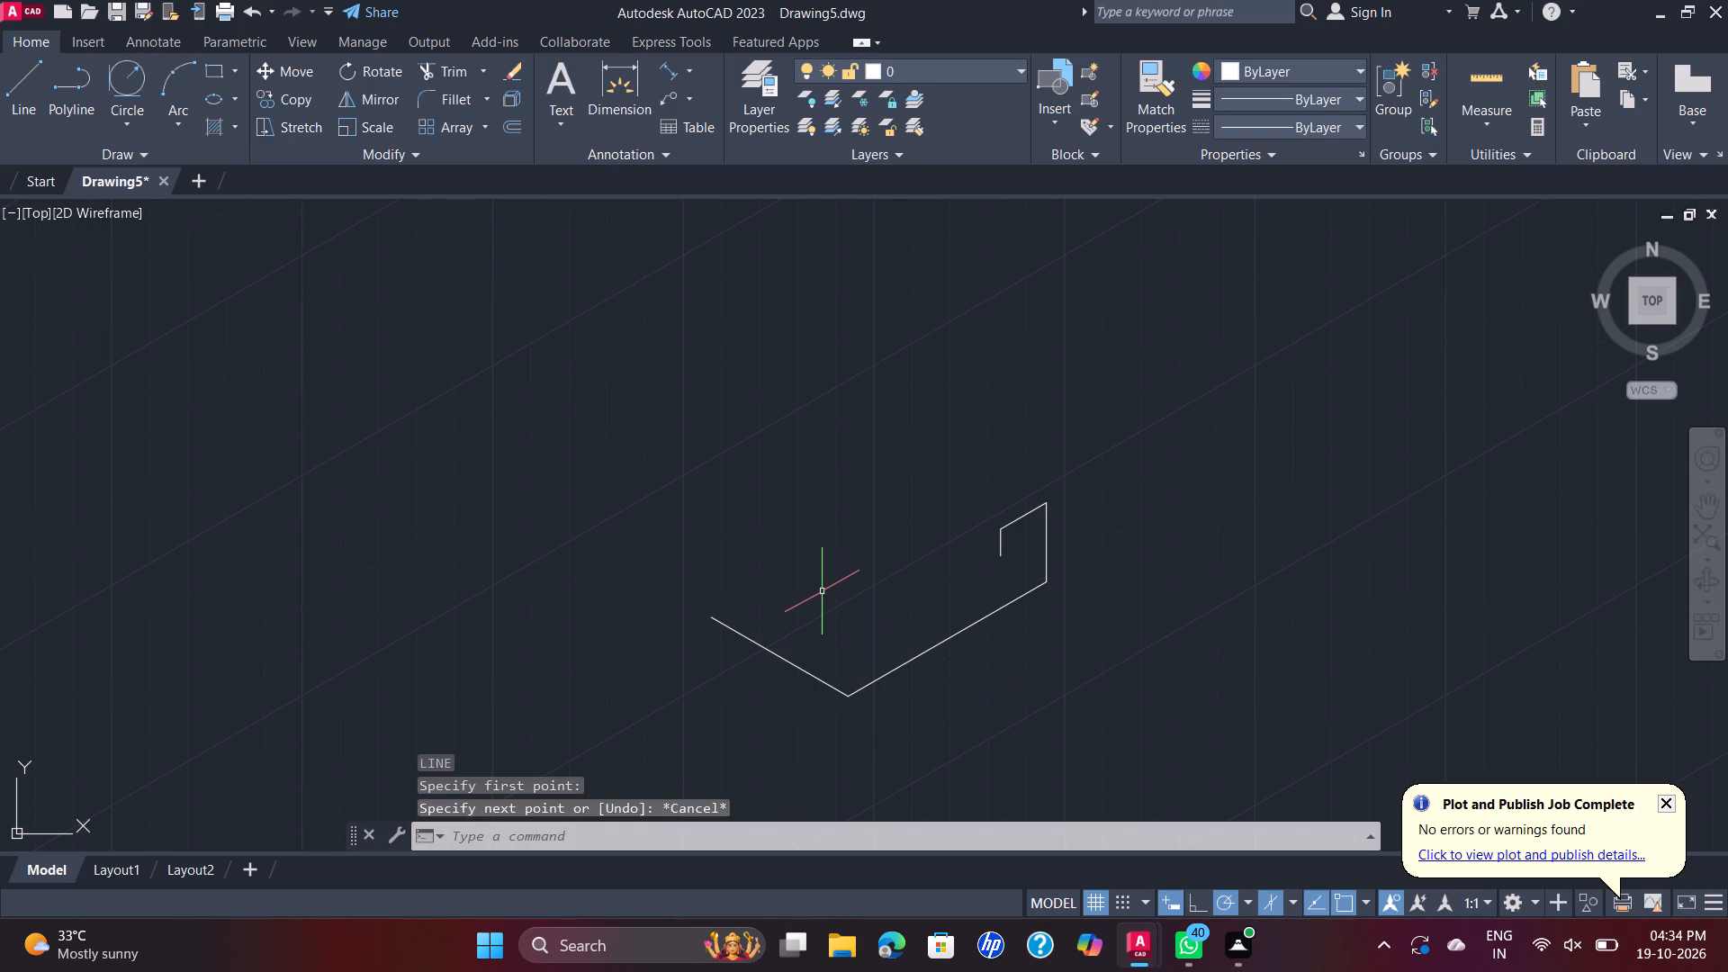
Draw two connected lines from the corner where the 36 mm and 52 mm base edges meet: 40 mm up, then 7 mm at 30°.
key("space")
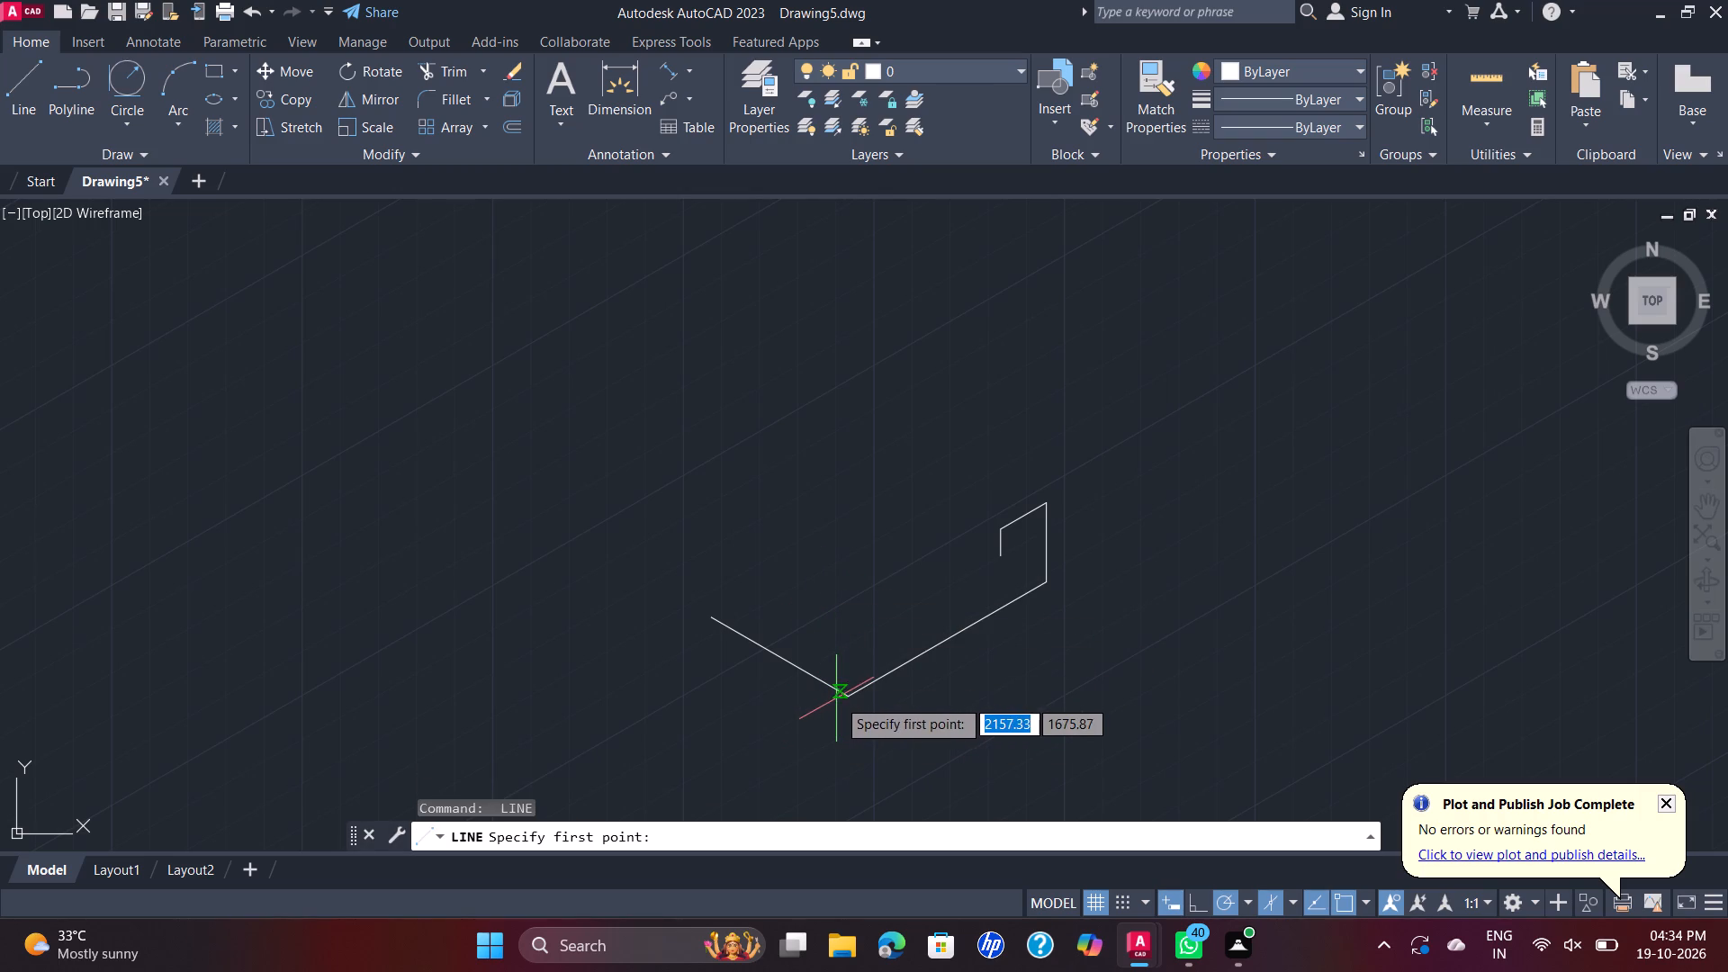
left_click(852, 694)
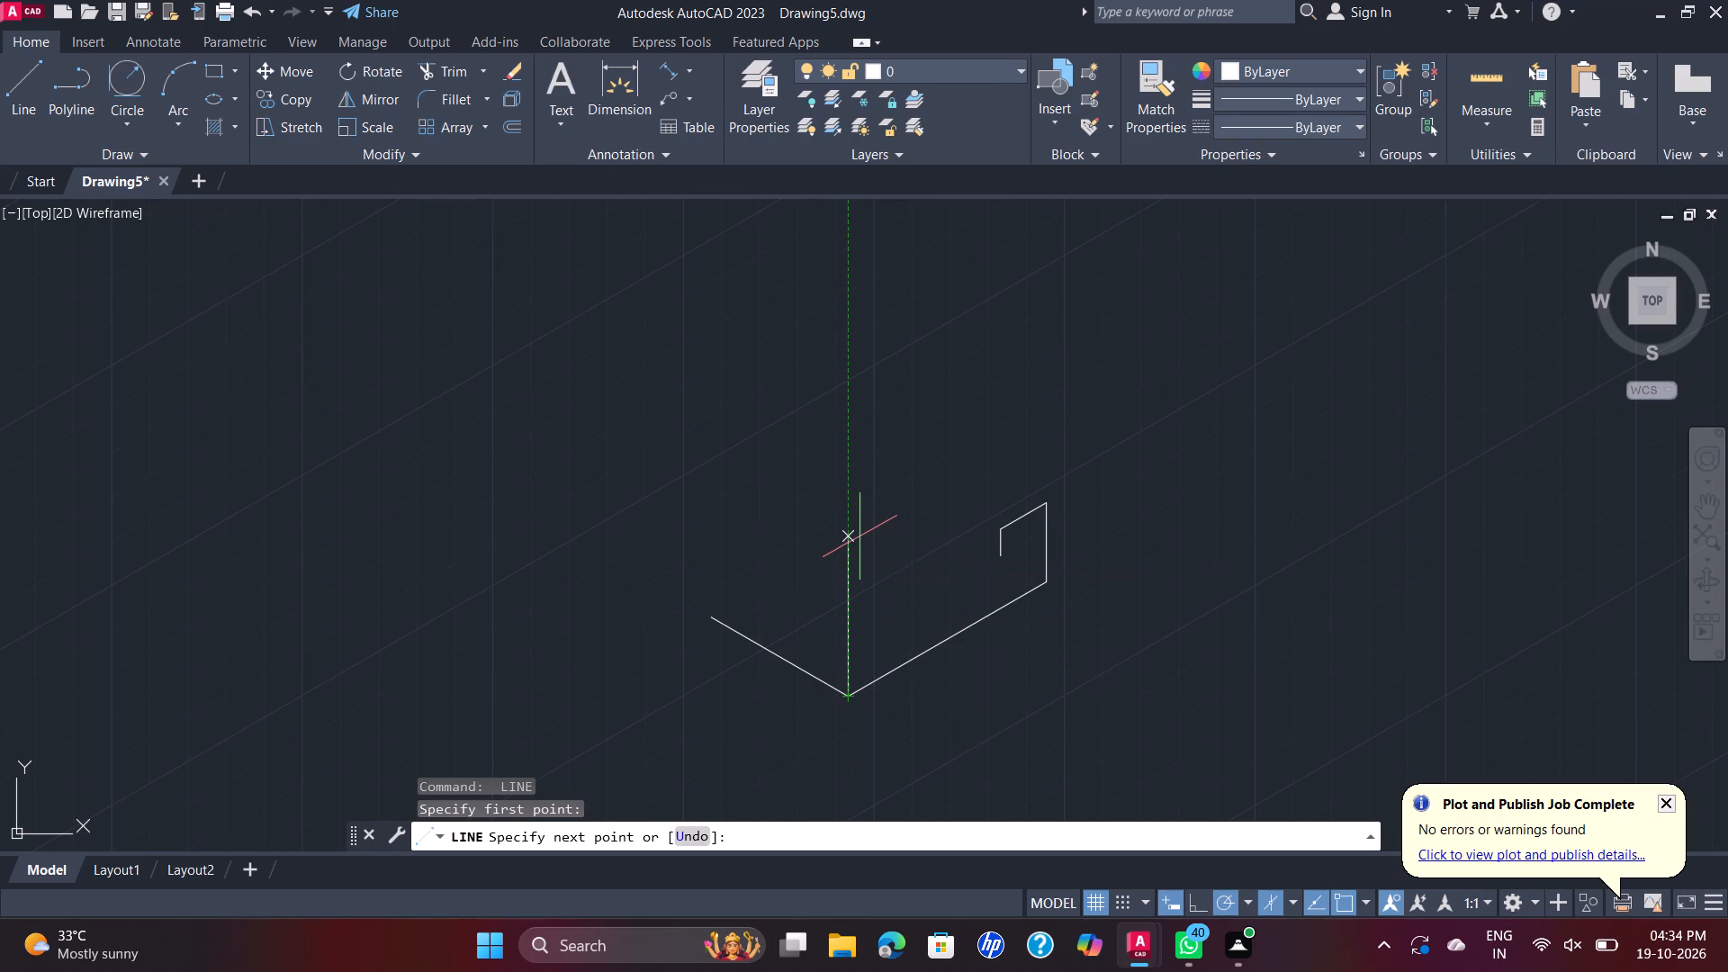
type("40")
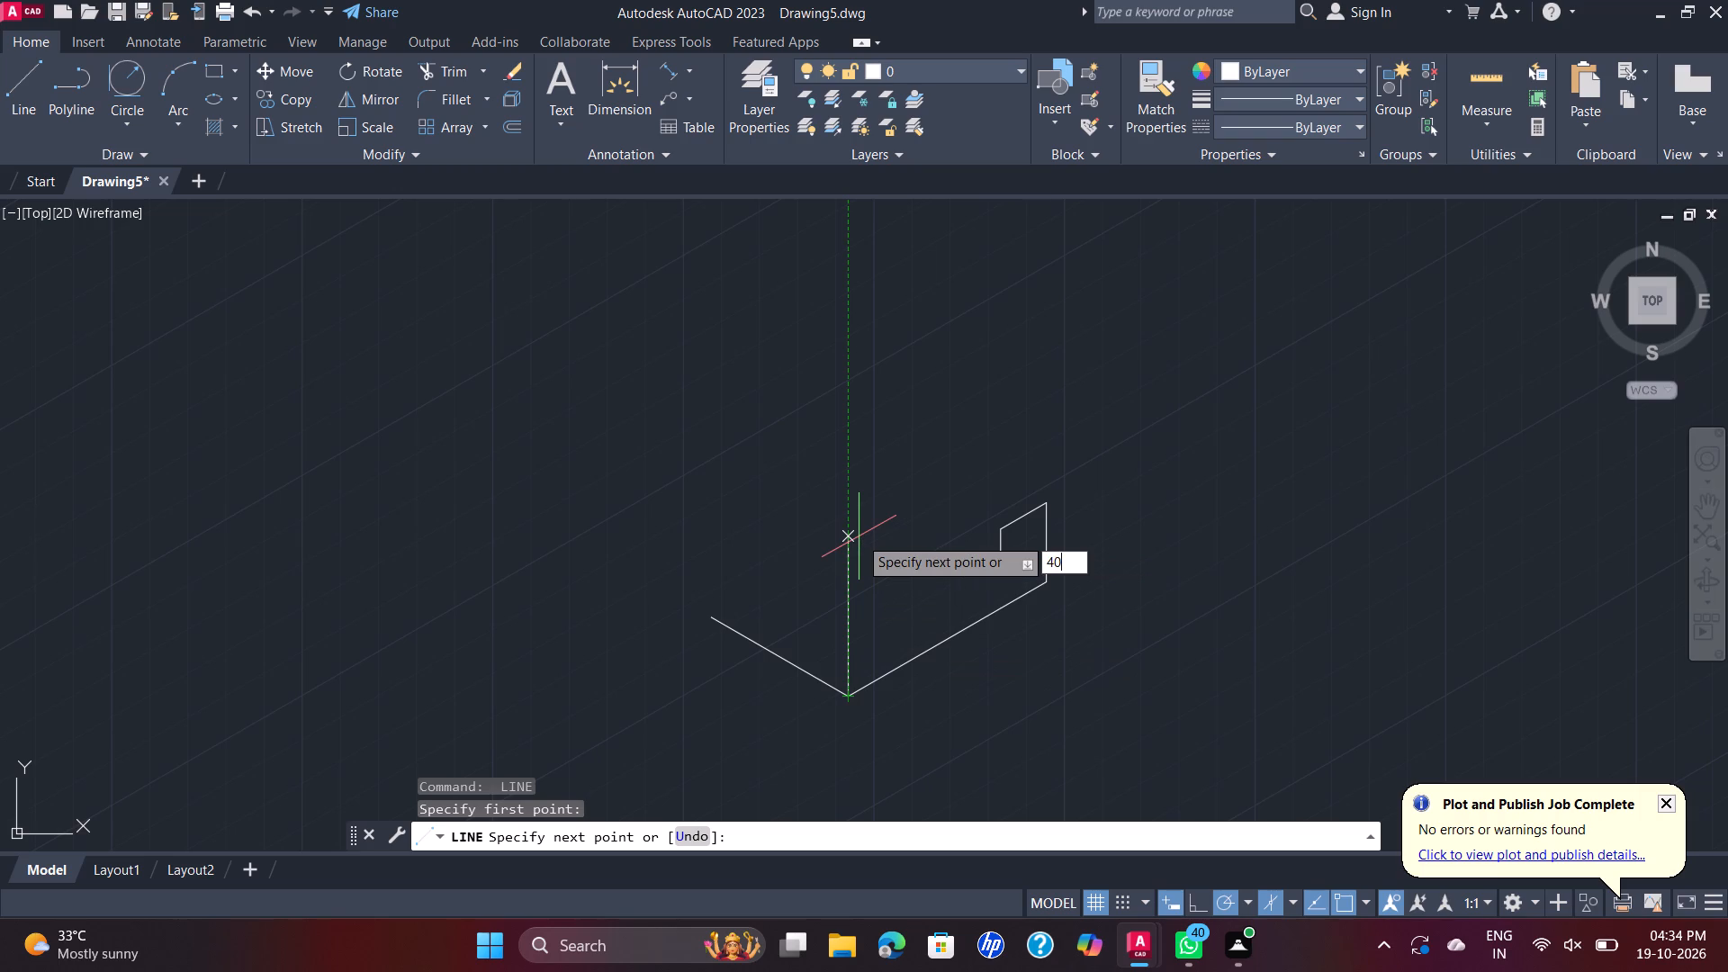
key("Return")
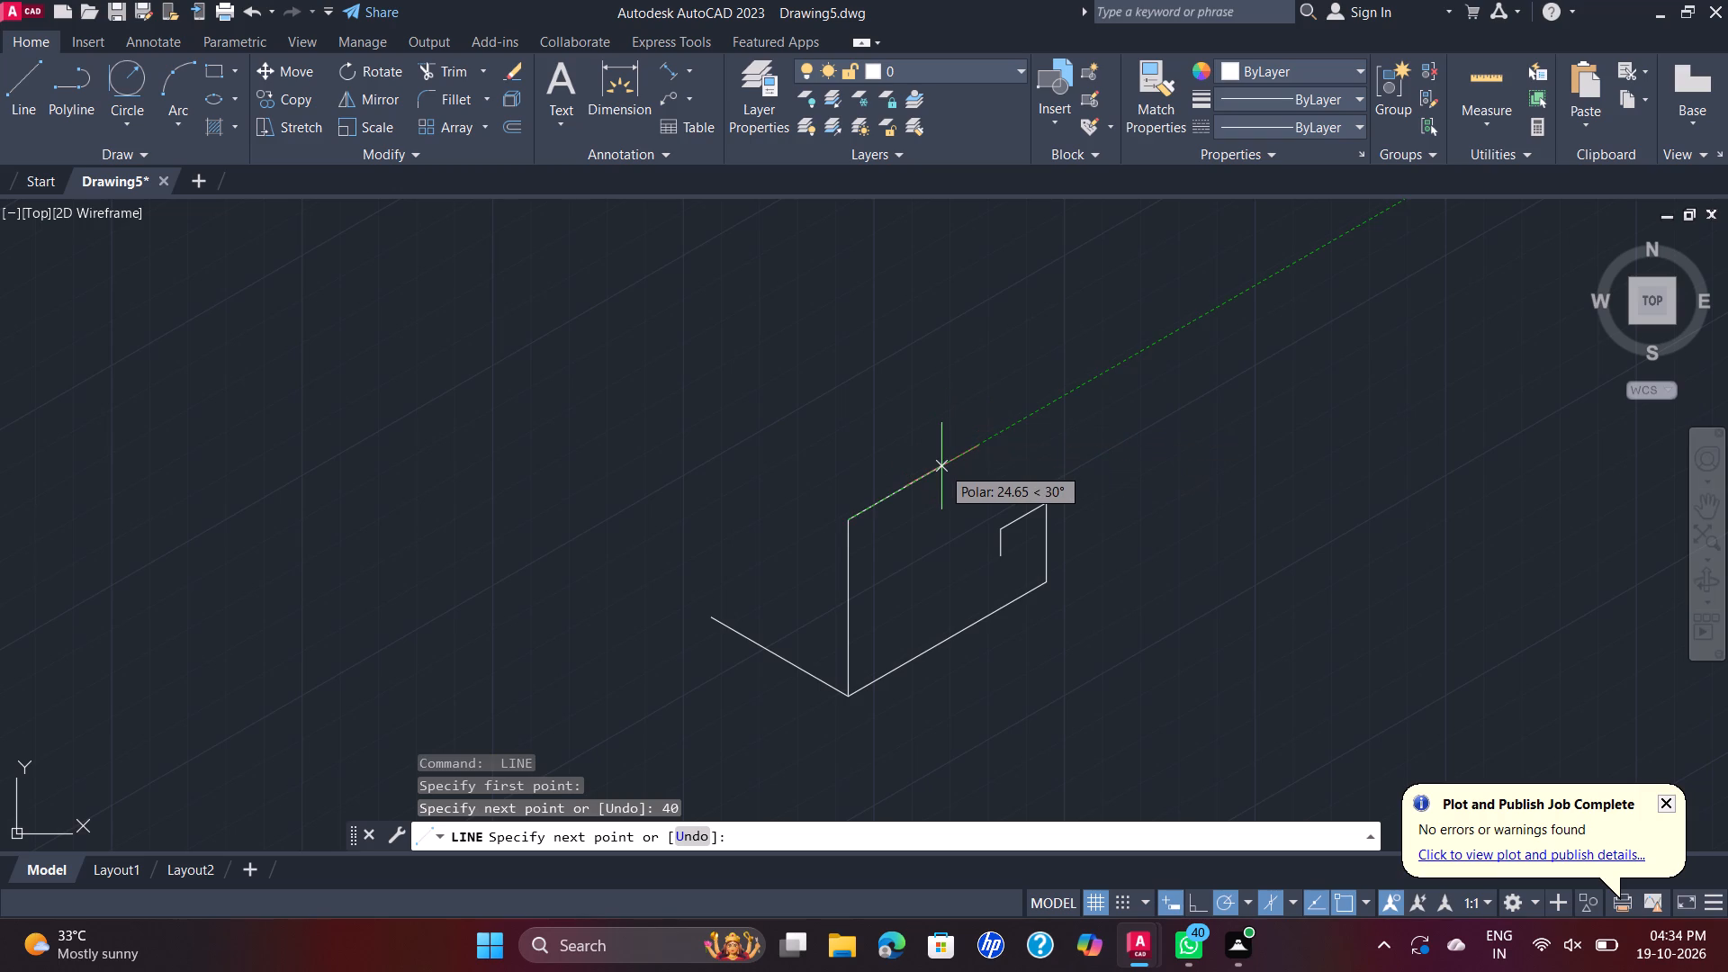
key("7")
key("Return")
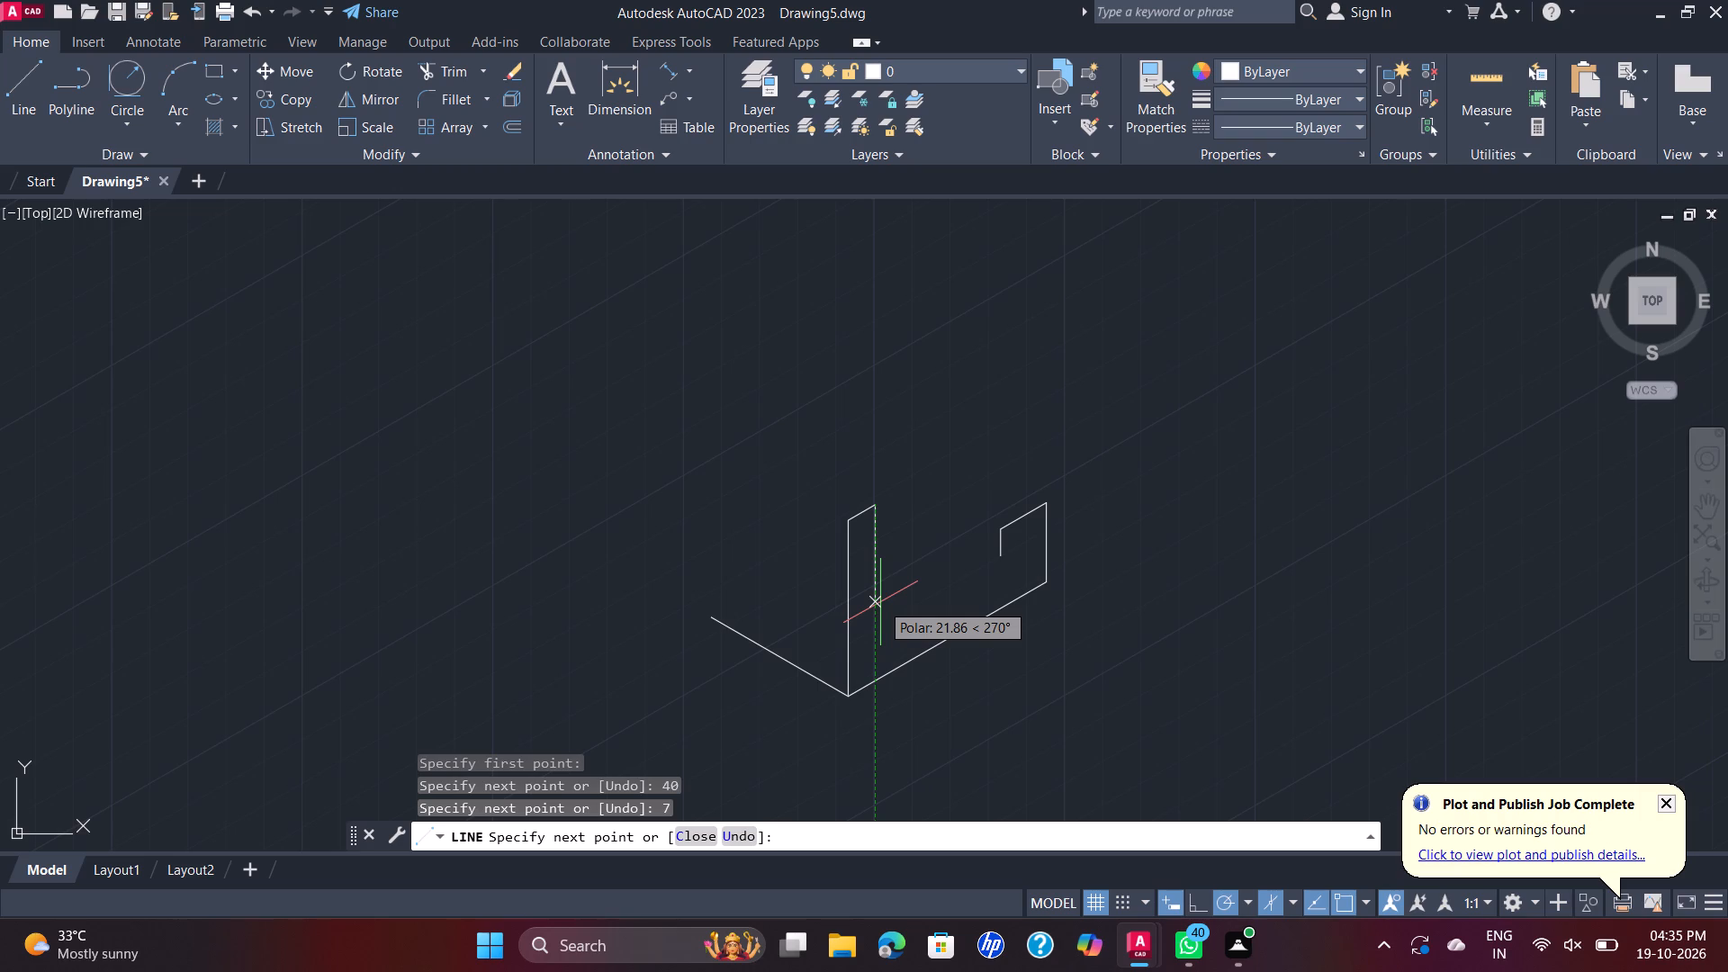
key("Escape")
Close the profile from the 6 mm edge's lower end: 33 mm at 210°, then straight up to the 7 mm edge's open end.
key("space")
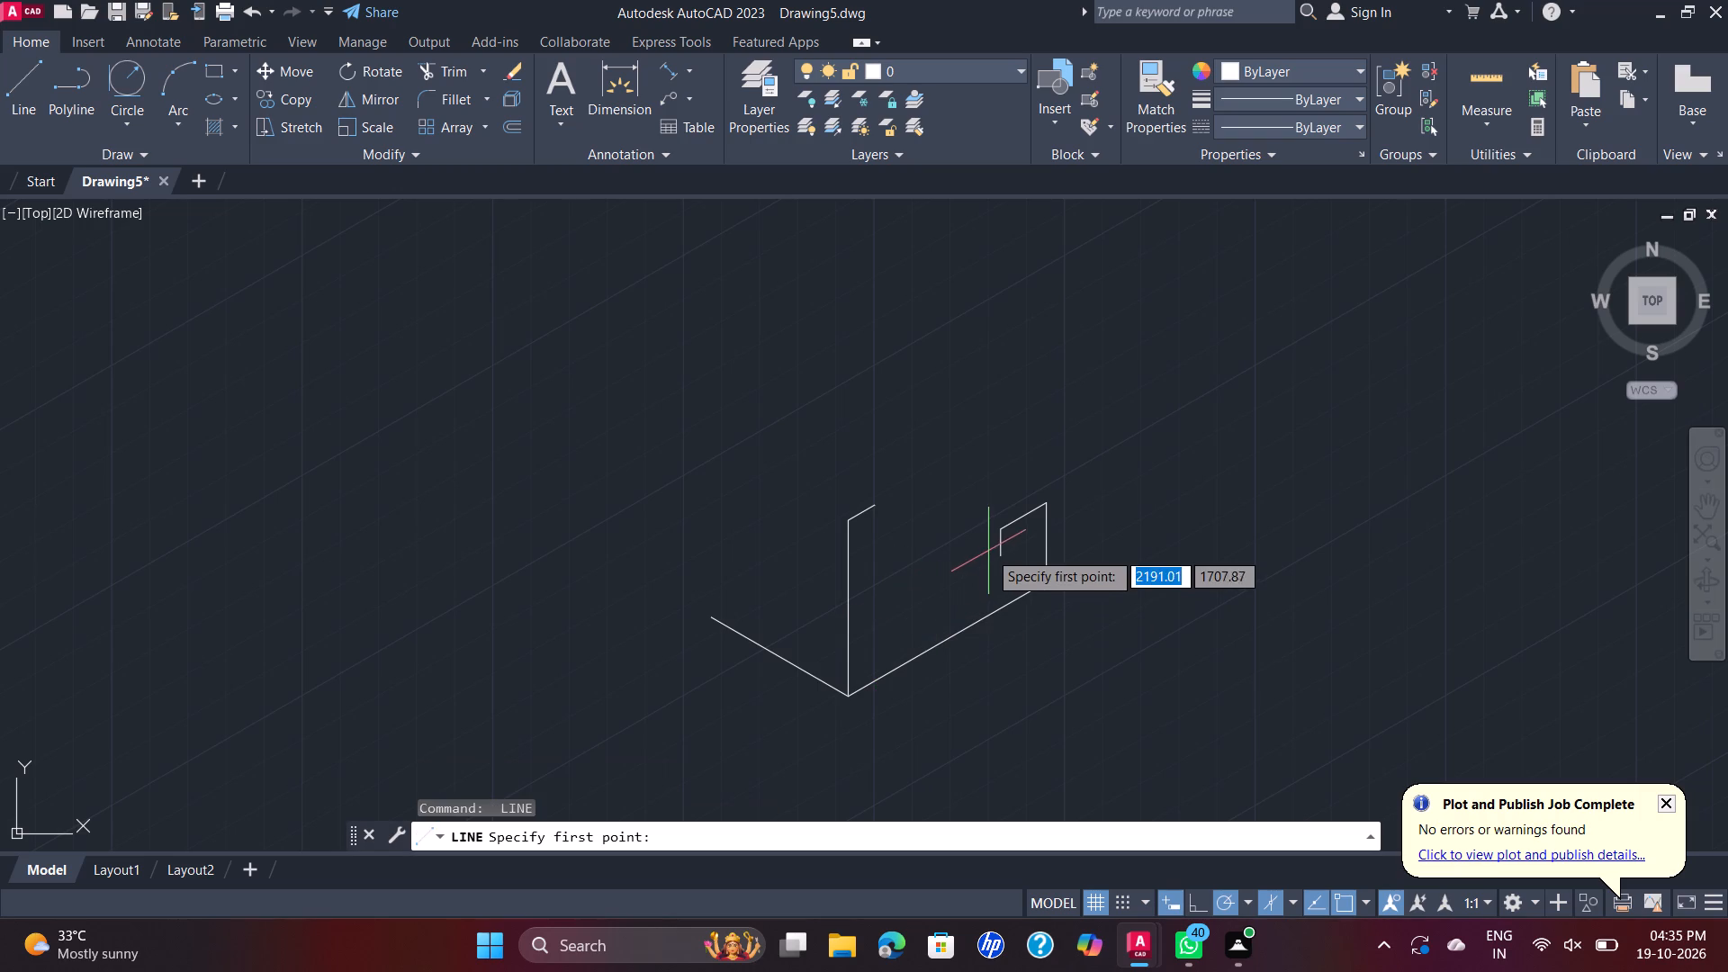
left_click(1000, 555)
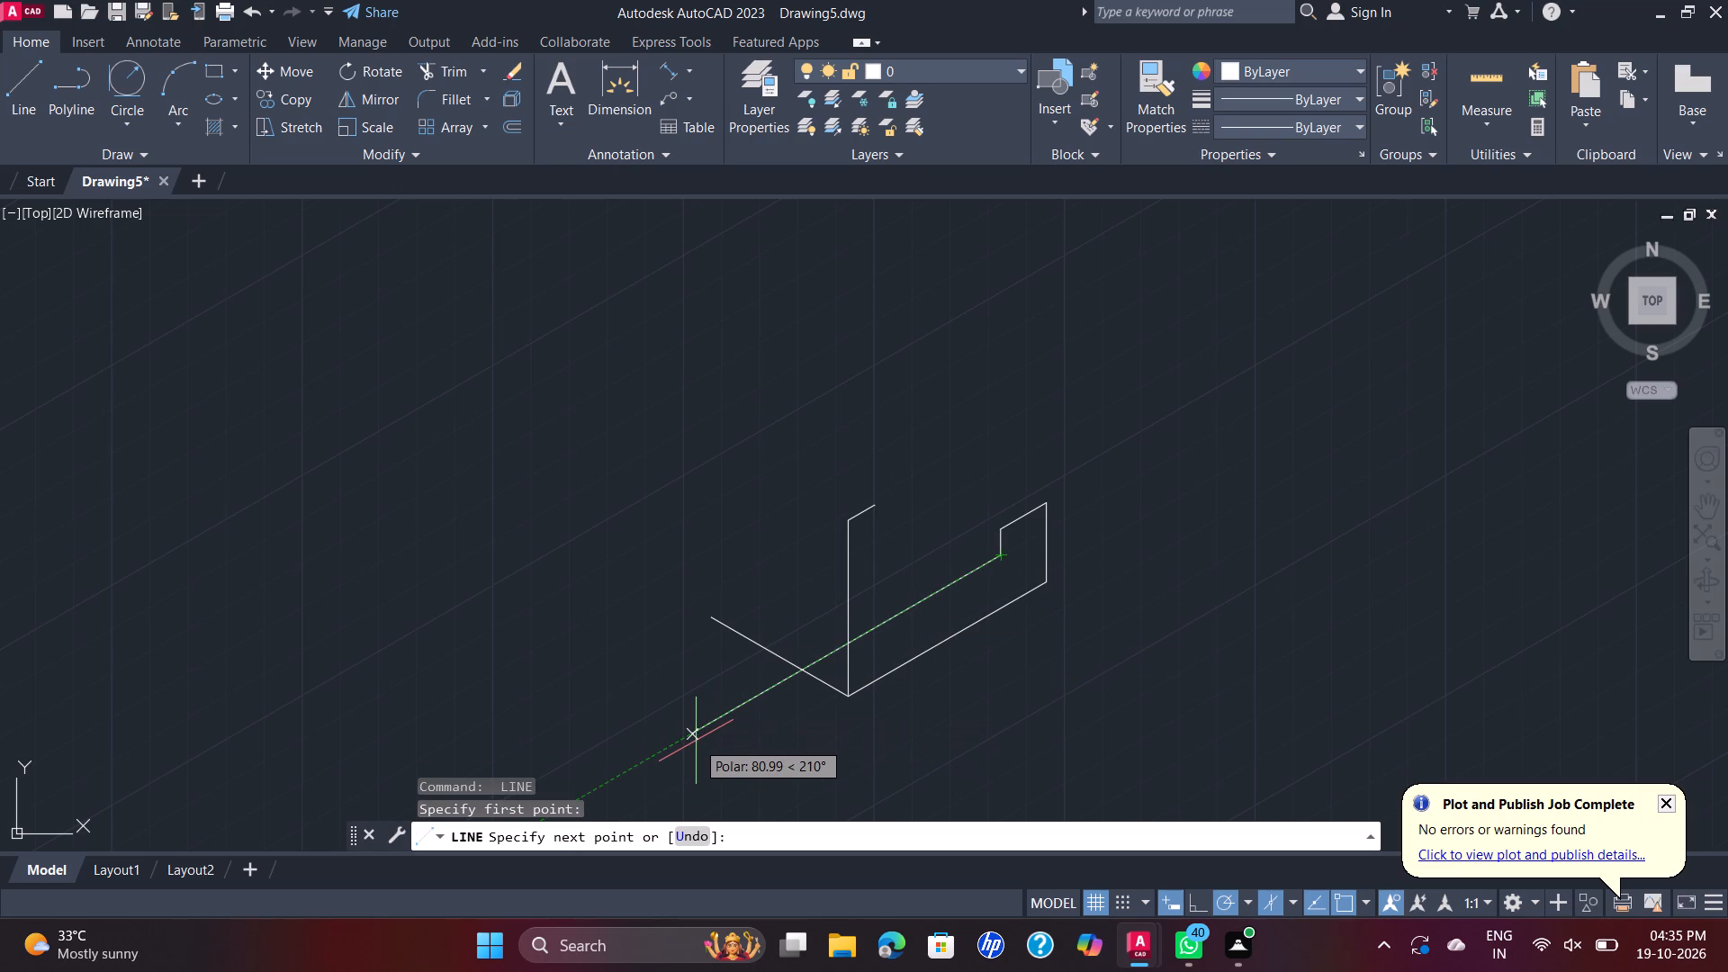
type("45")
key("Return")
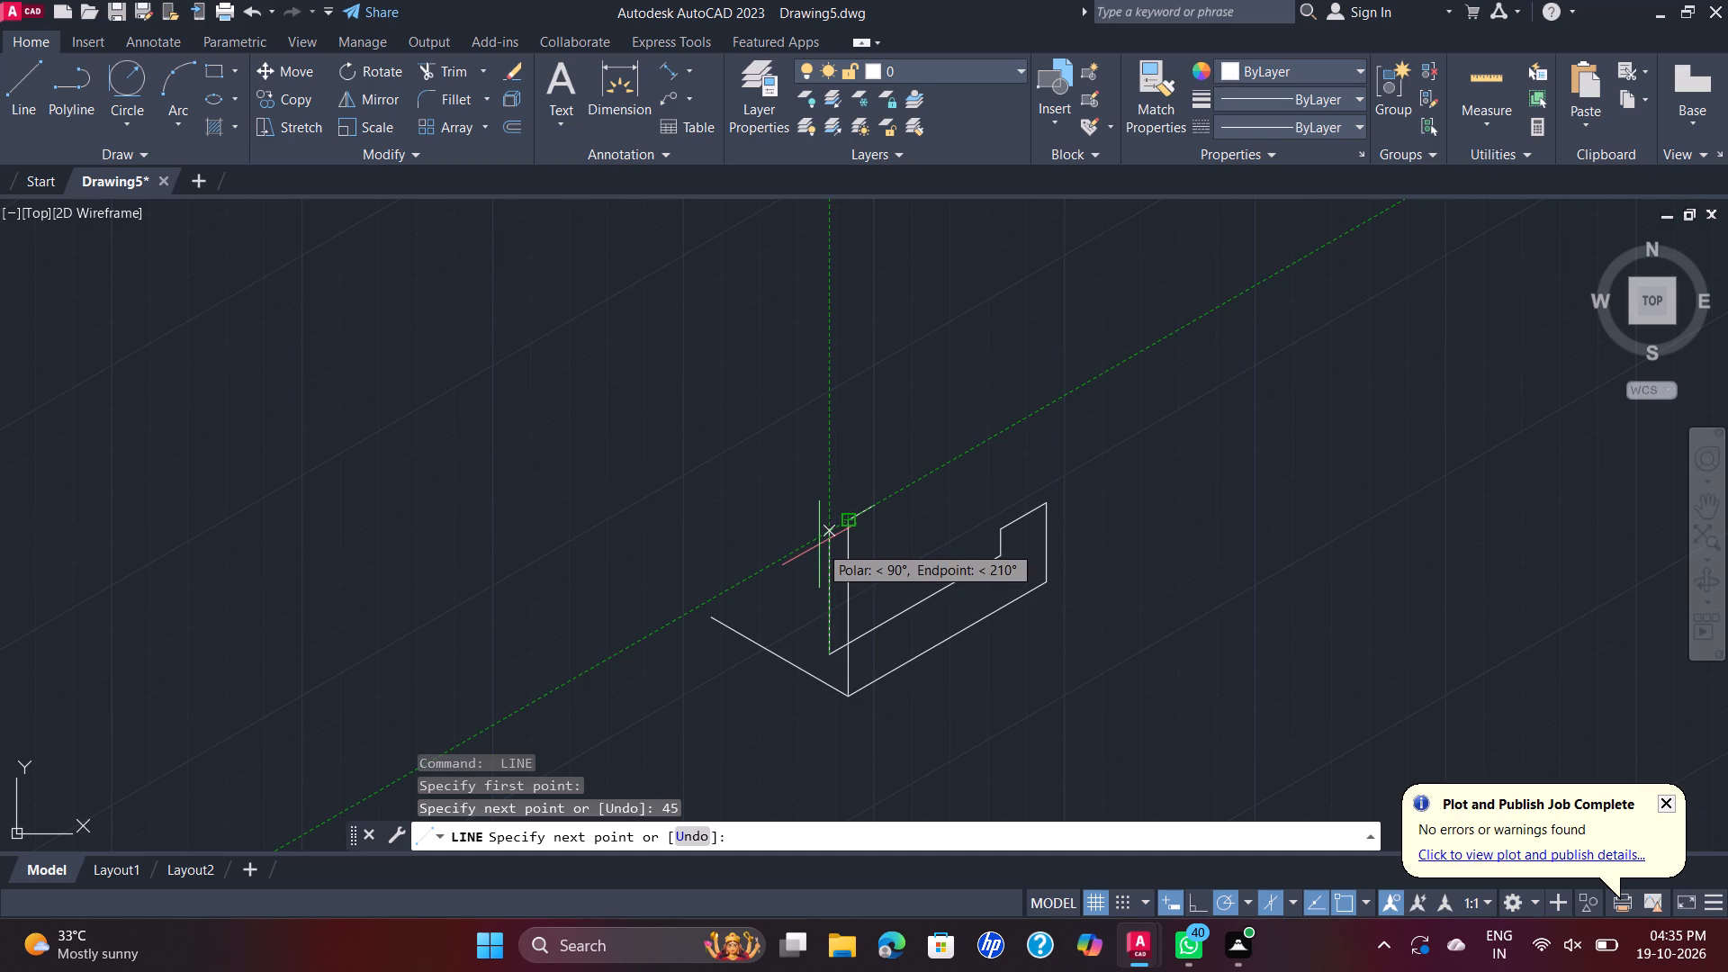
key("ctrl+z")
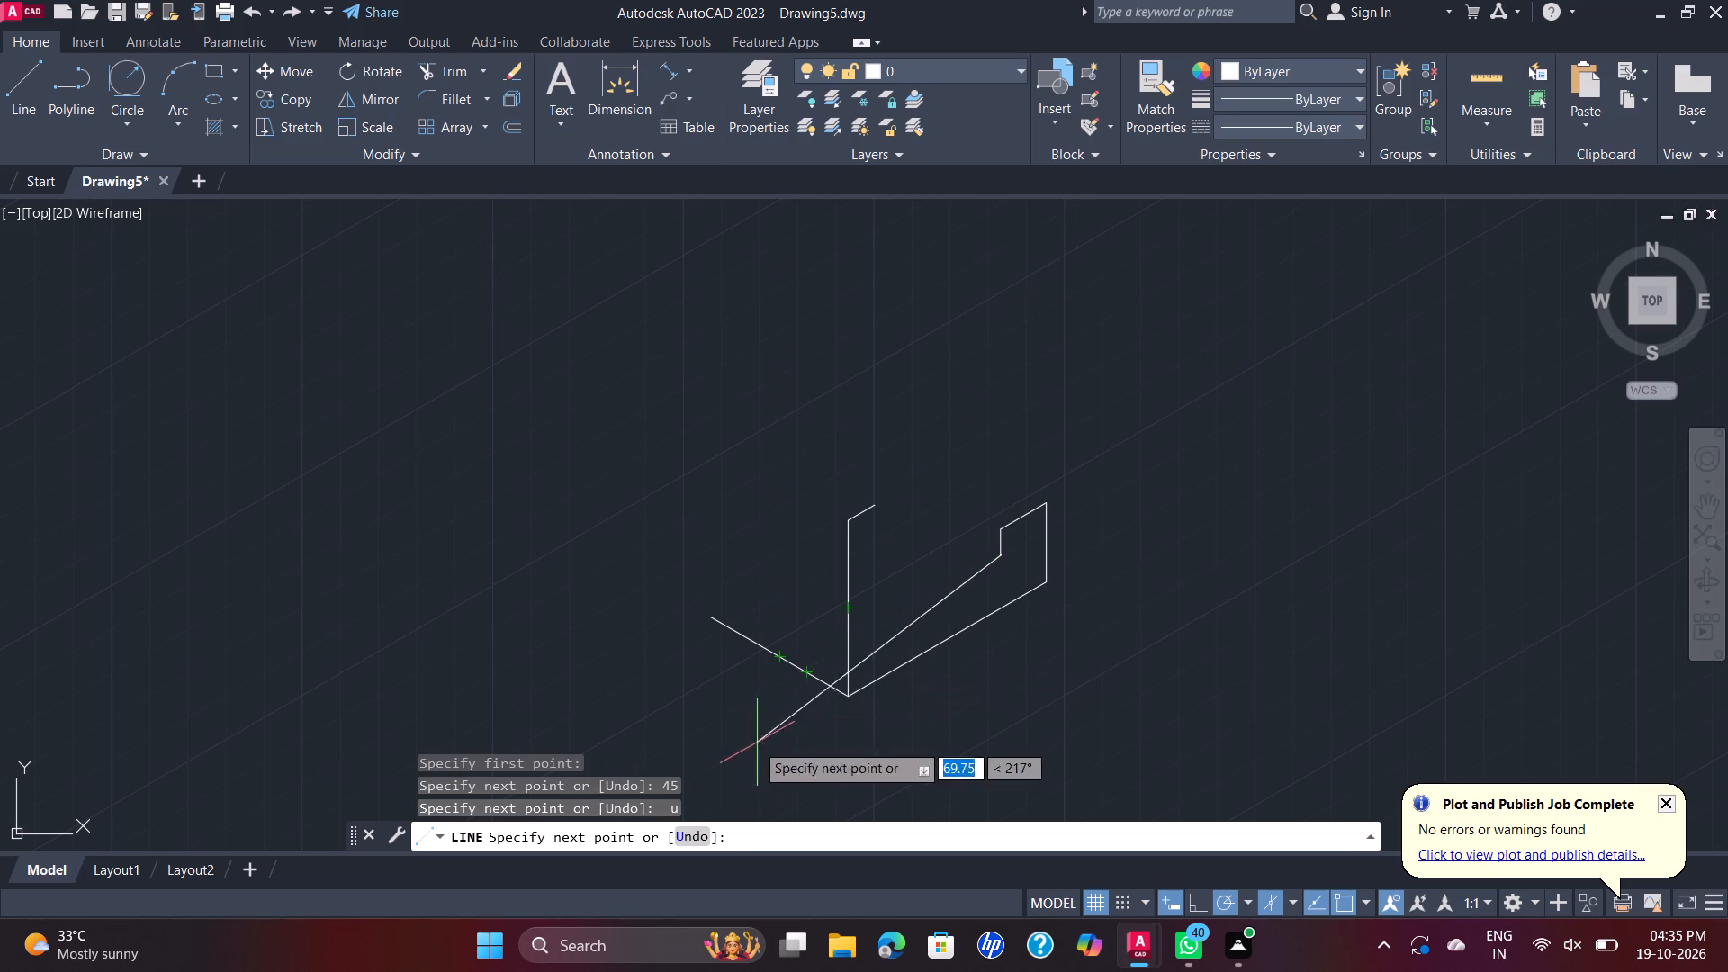
type("33")
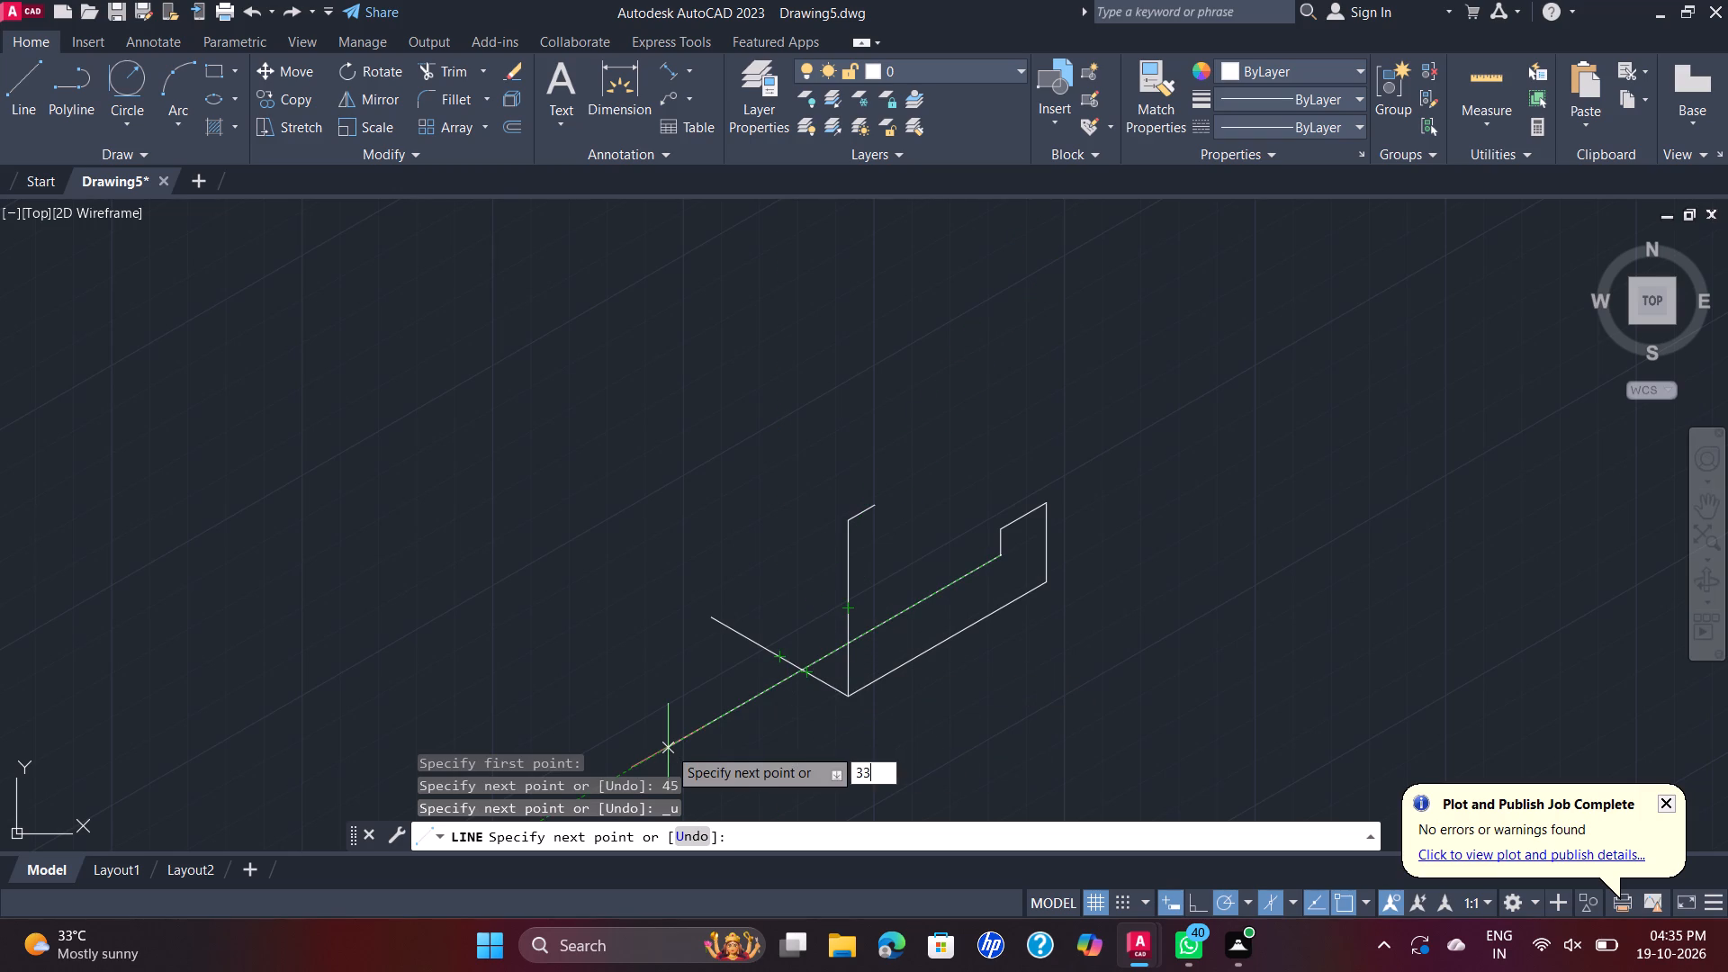
key("Return")
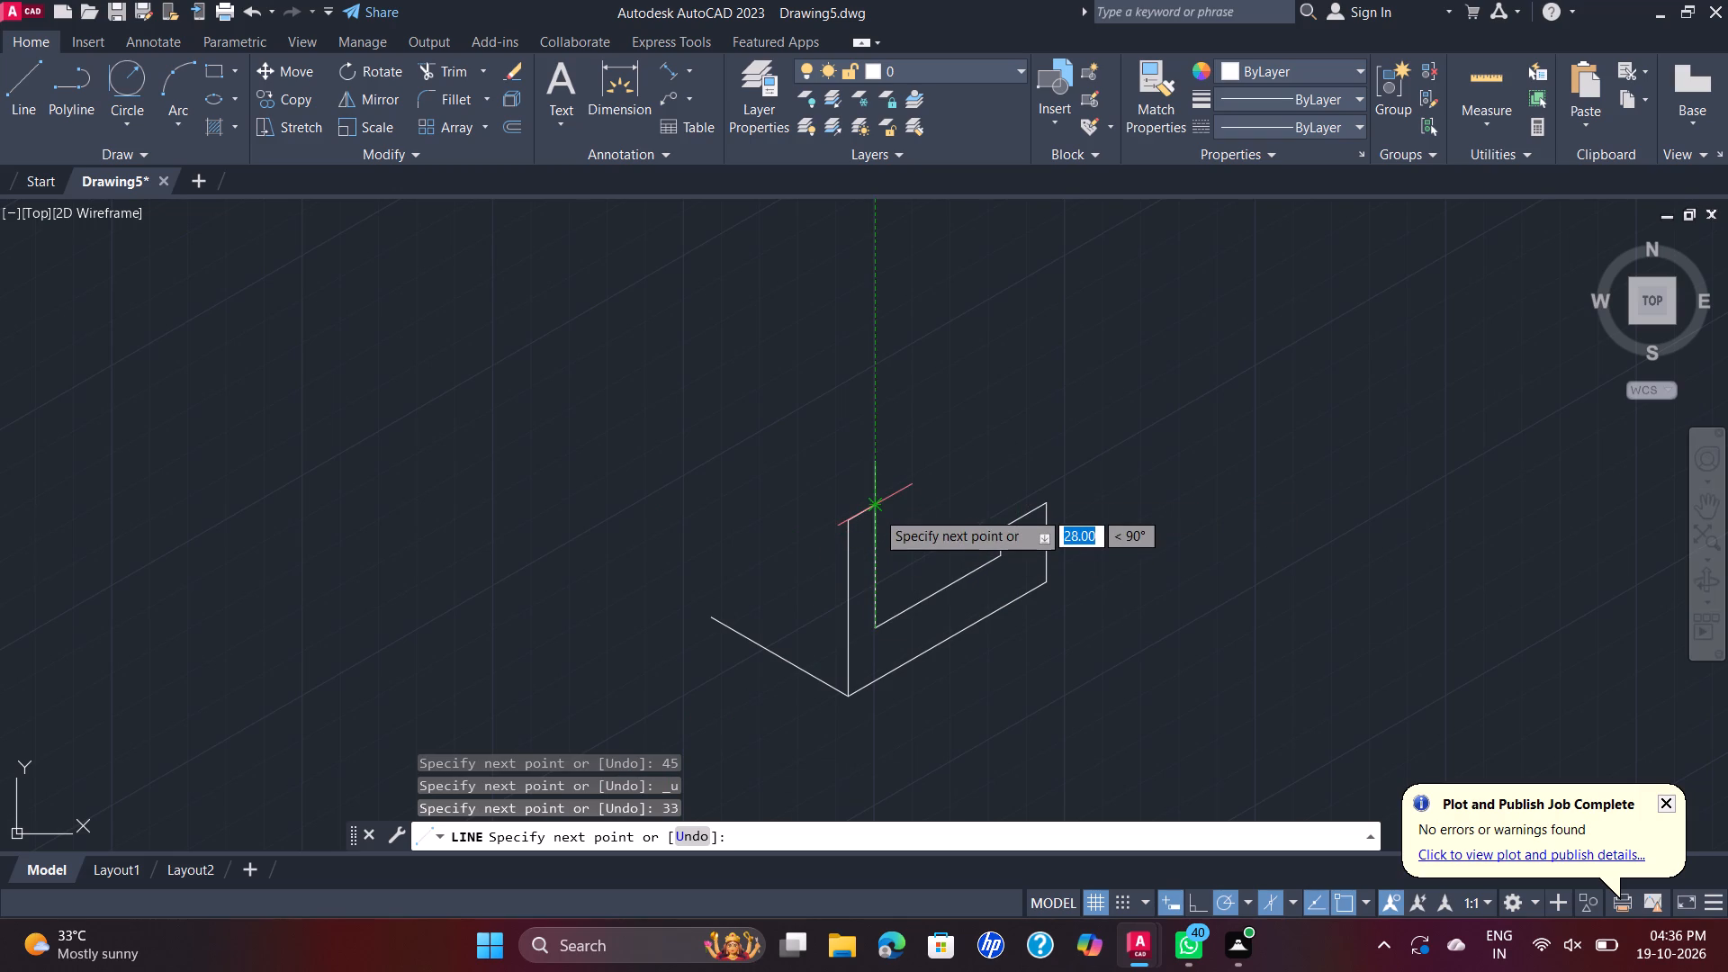
left_click(876, 510)
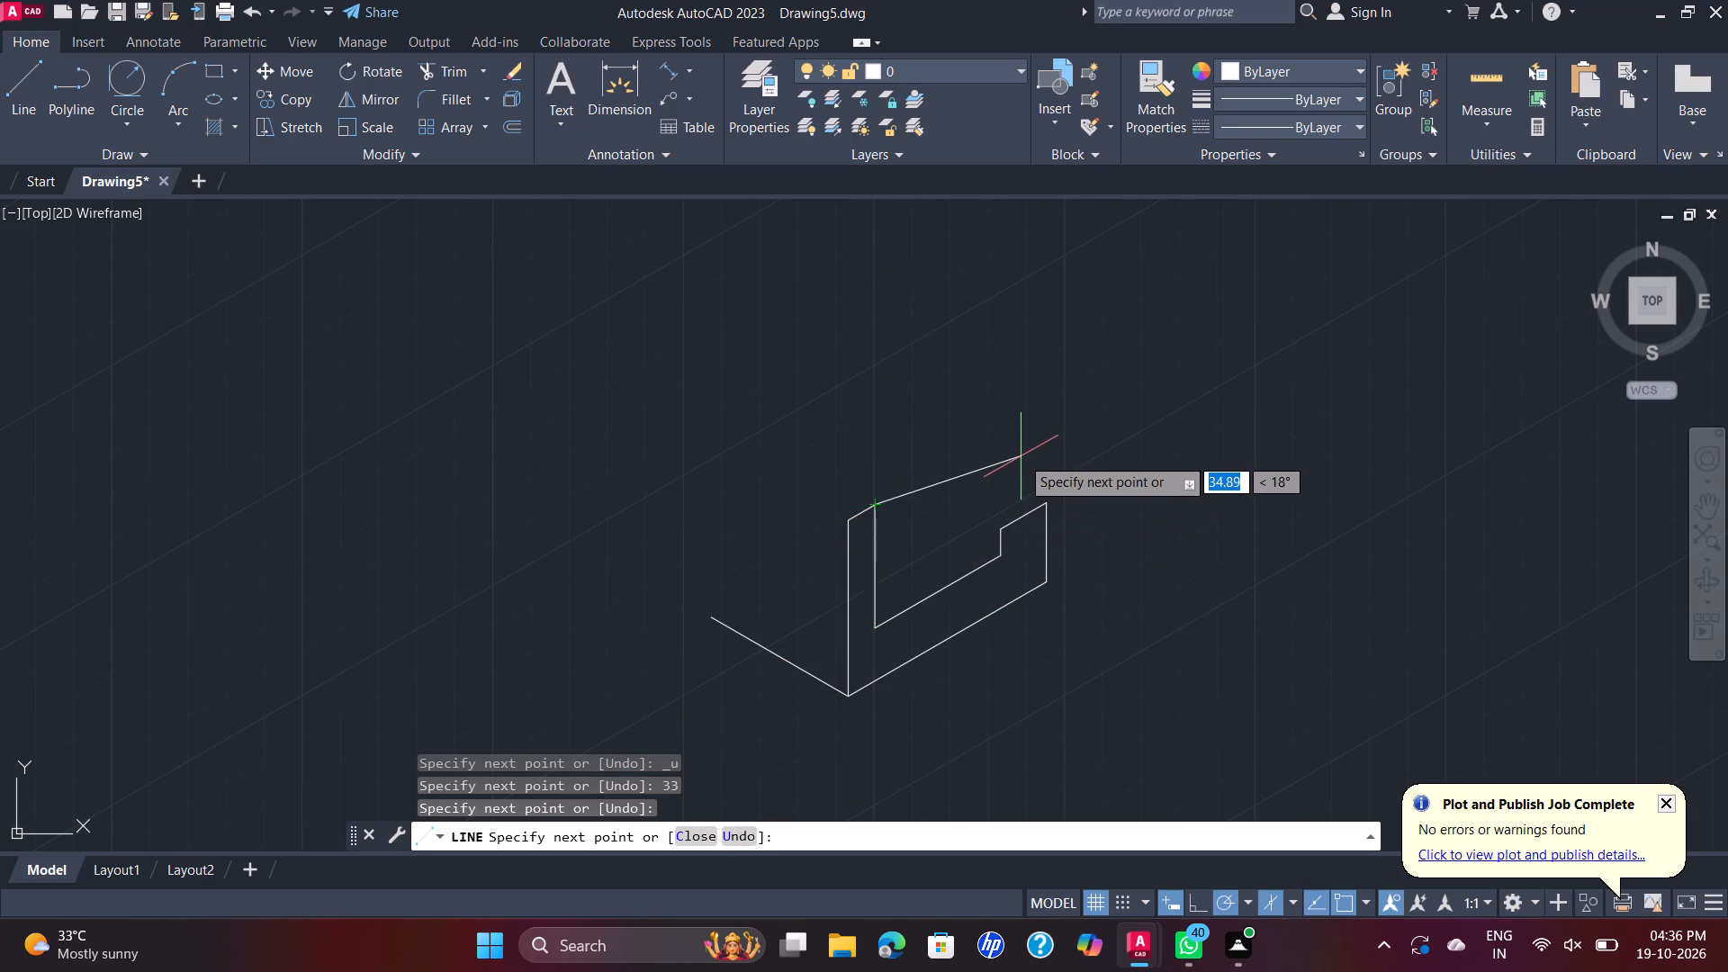
key("Escape")
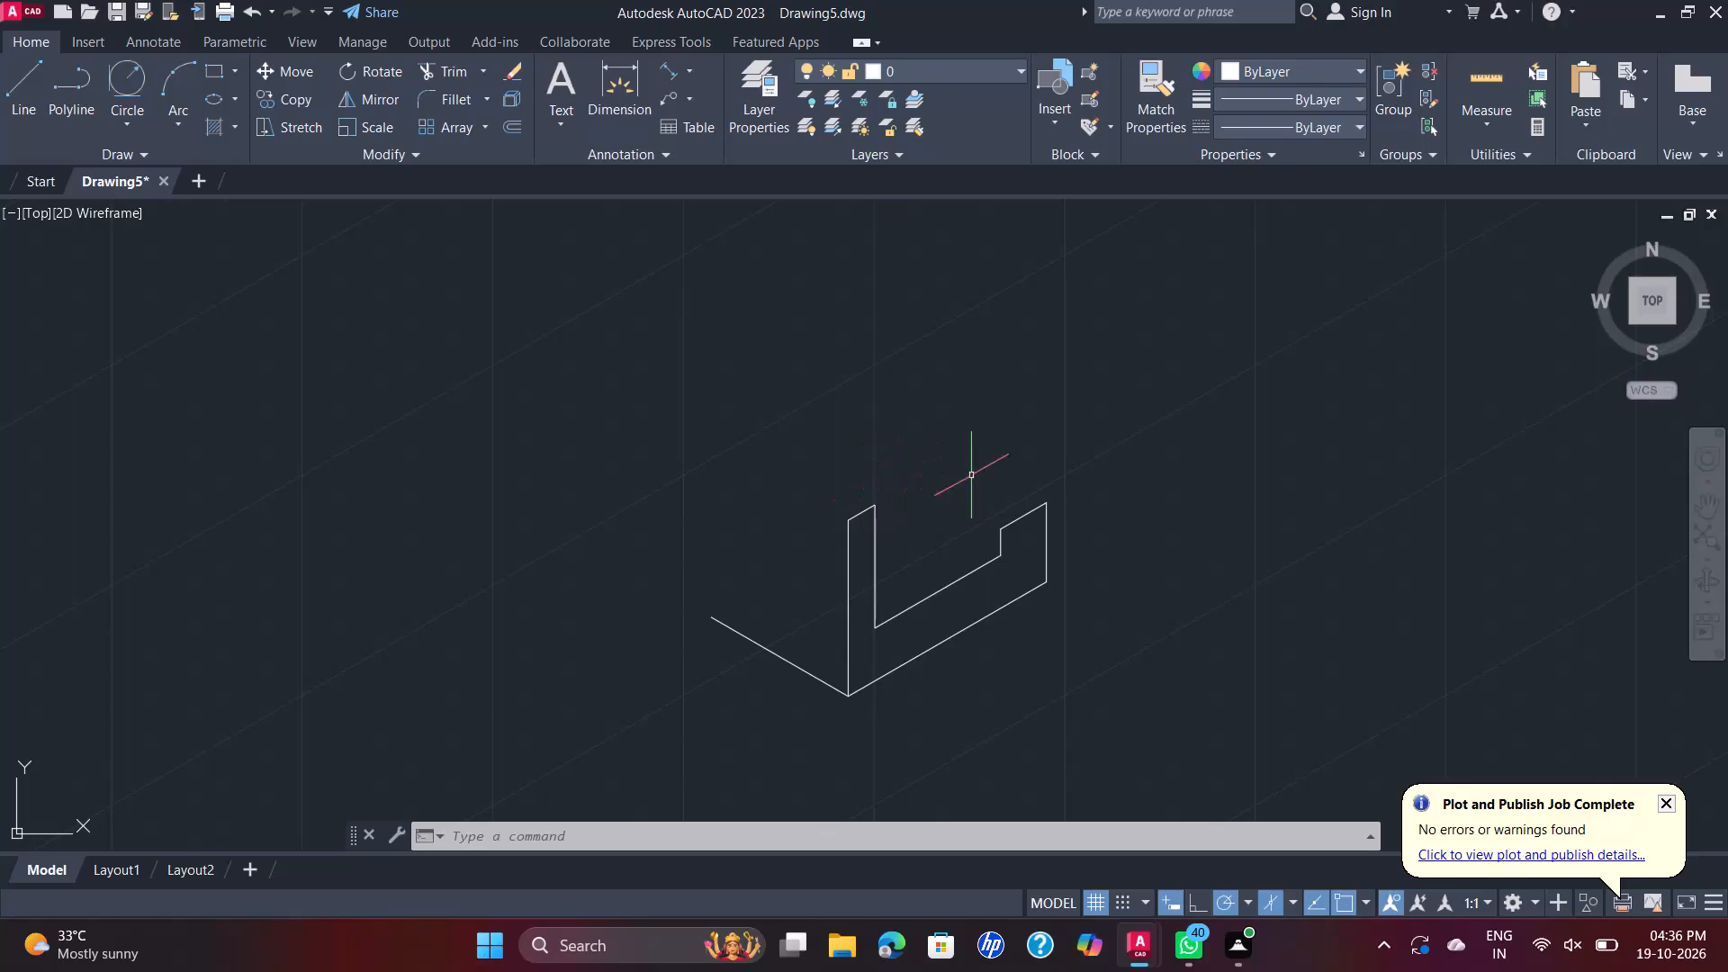
Copy the closed profile from its bottom front corner to the far end of the 36 mm base edge.
left_click(1145, 505)
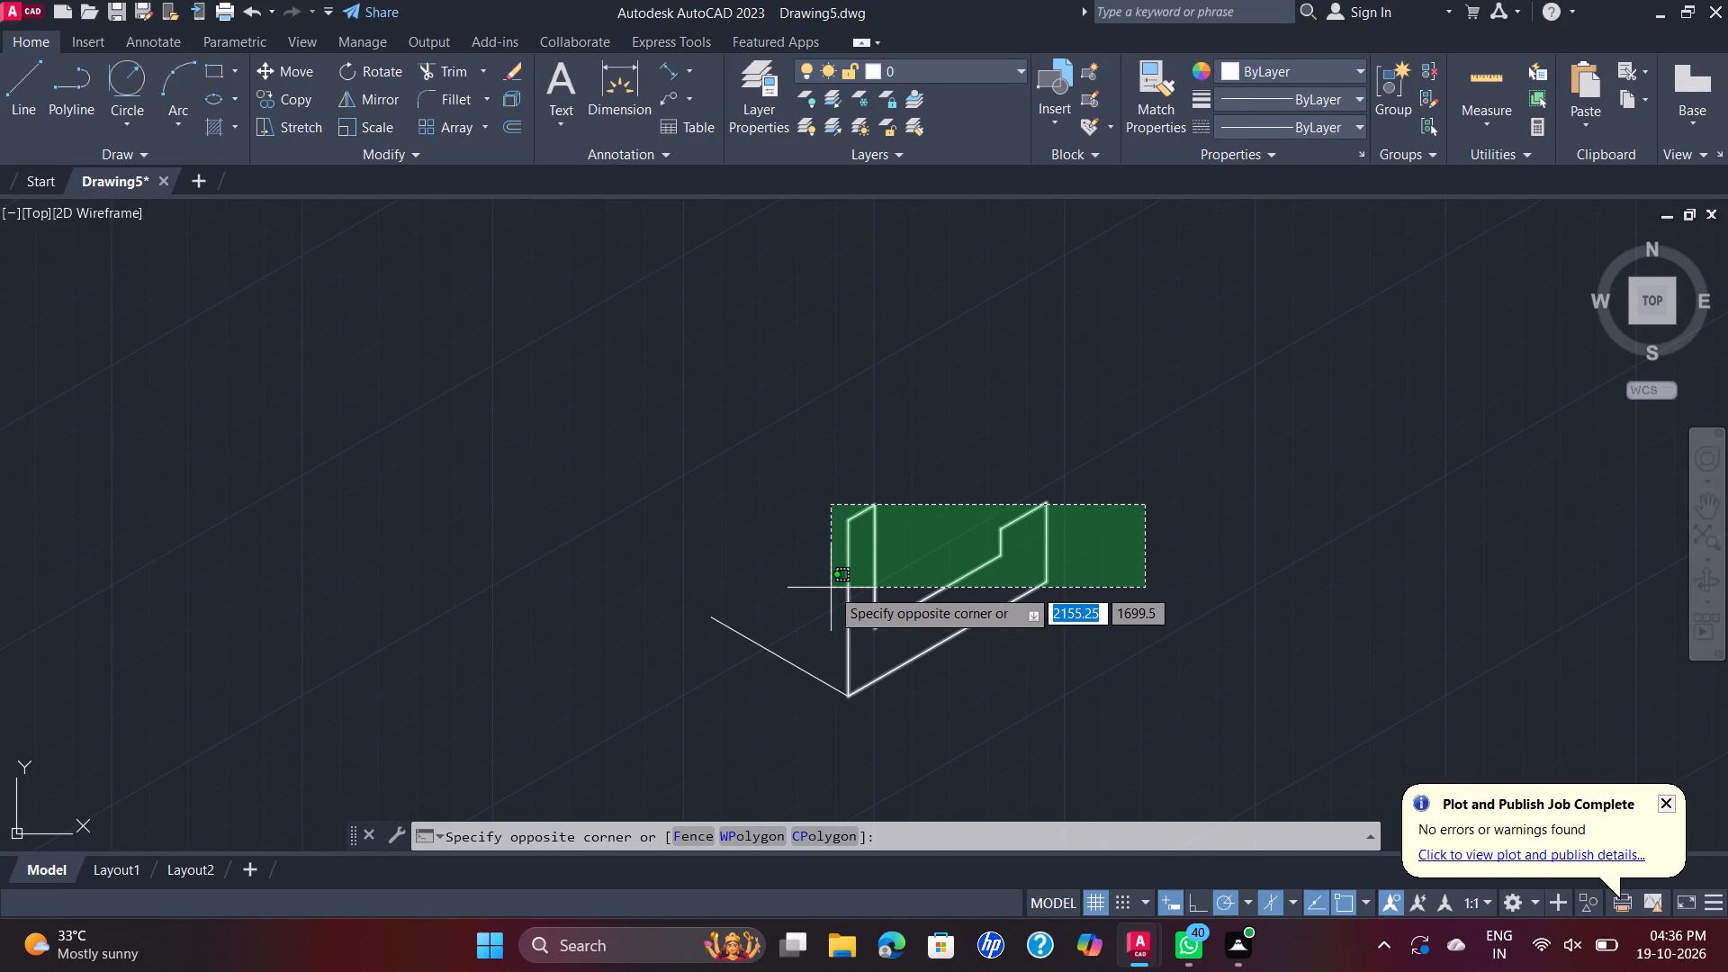
left_click(831, 588)
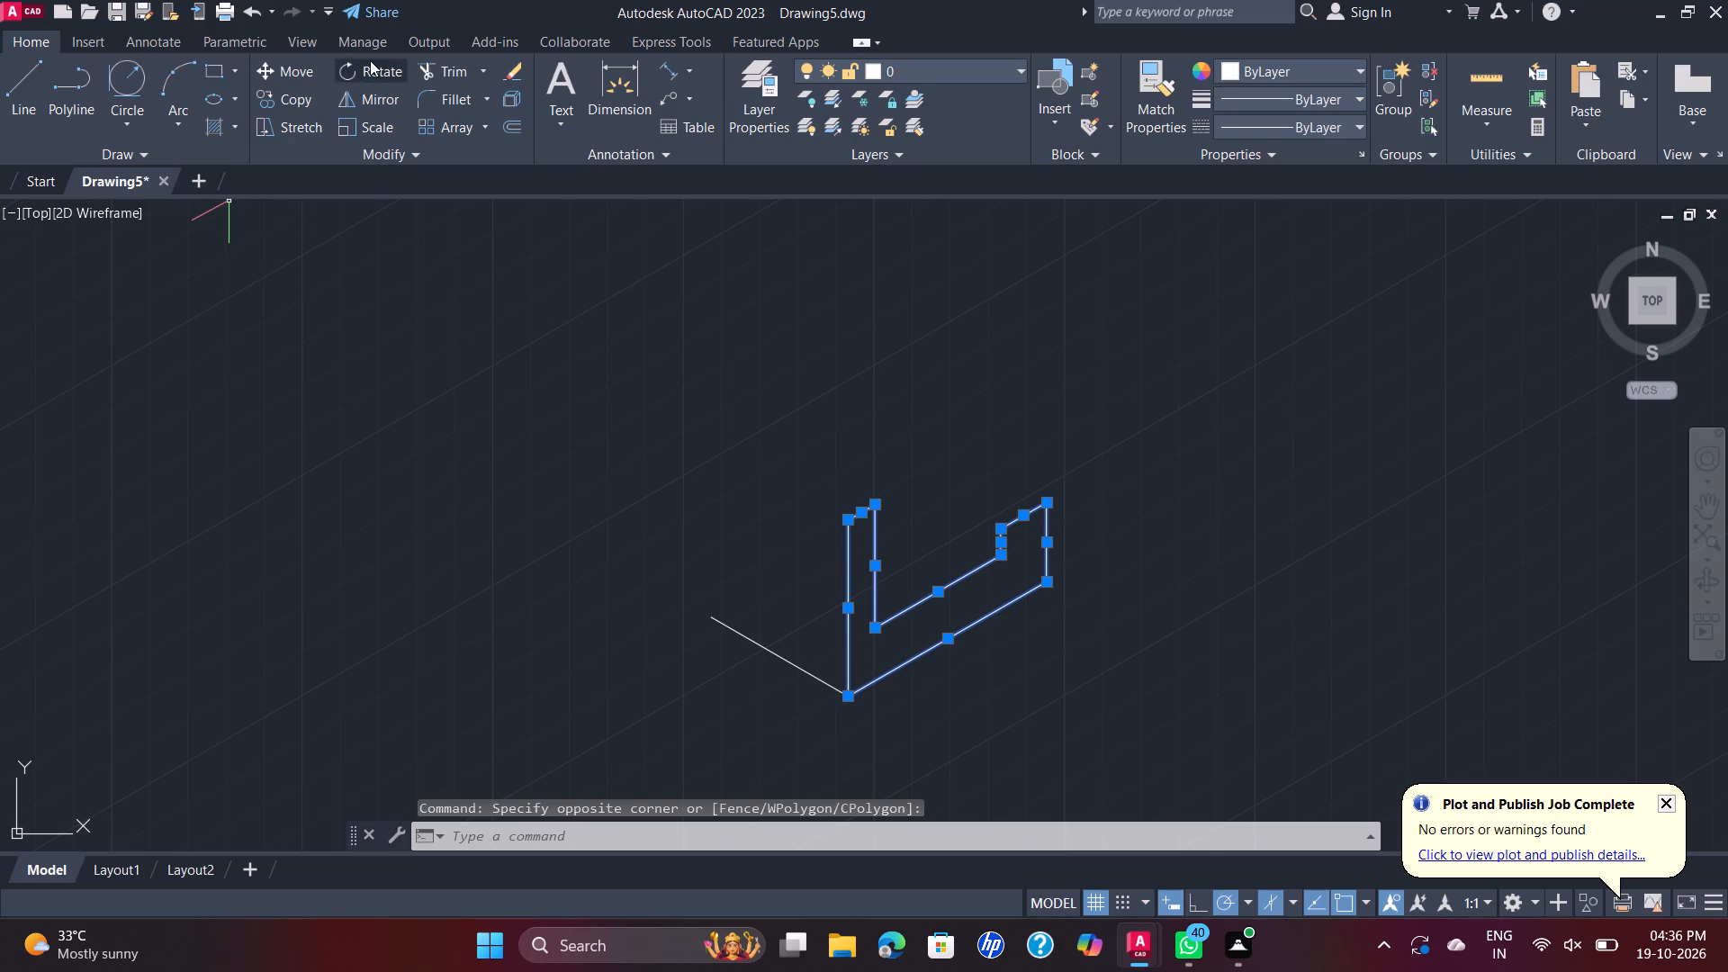
left_click(305, 100)
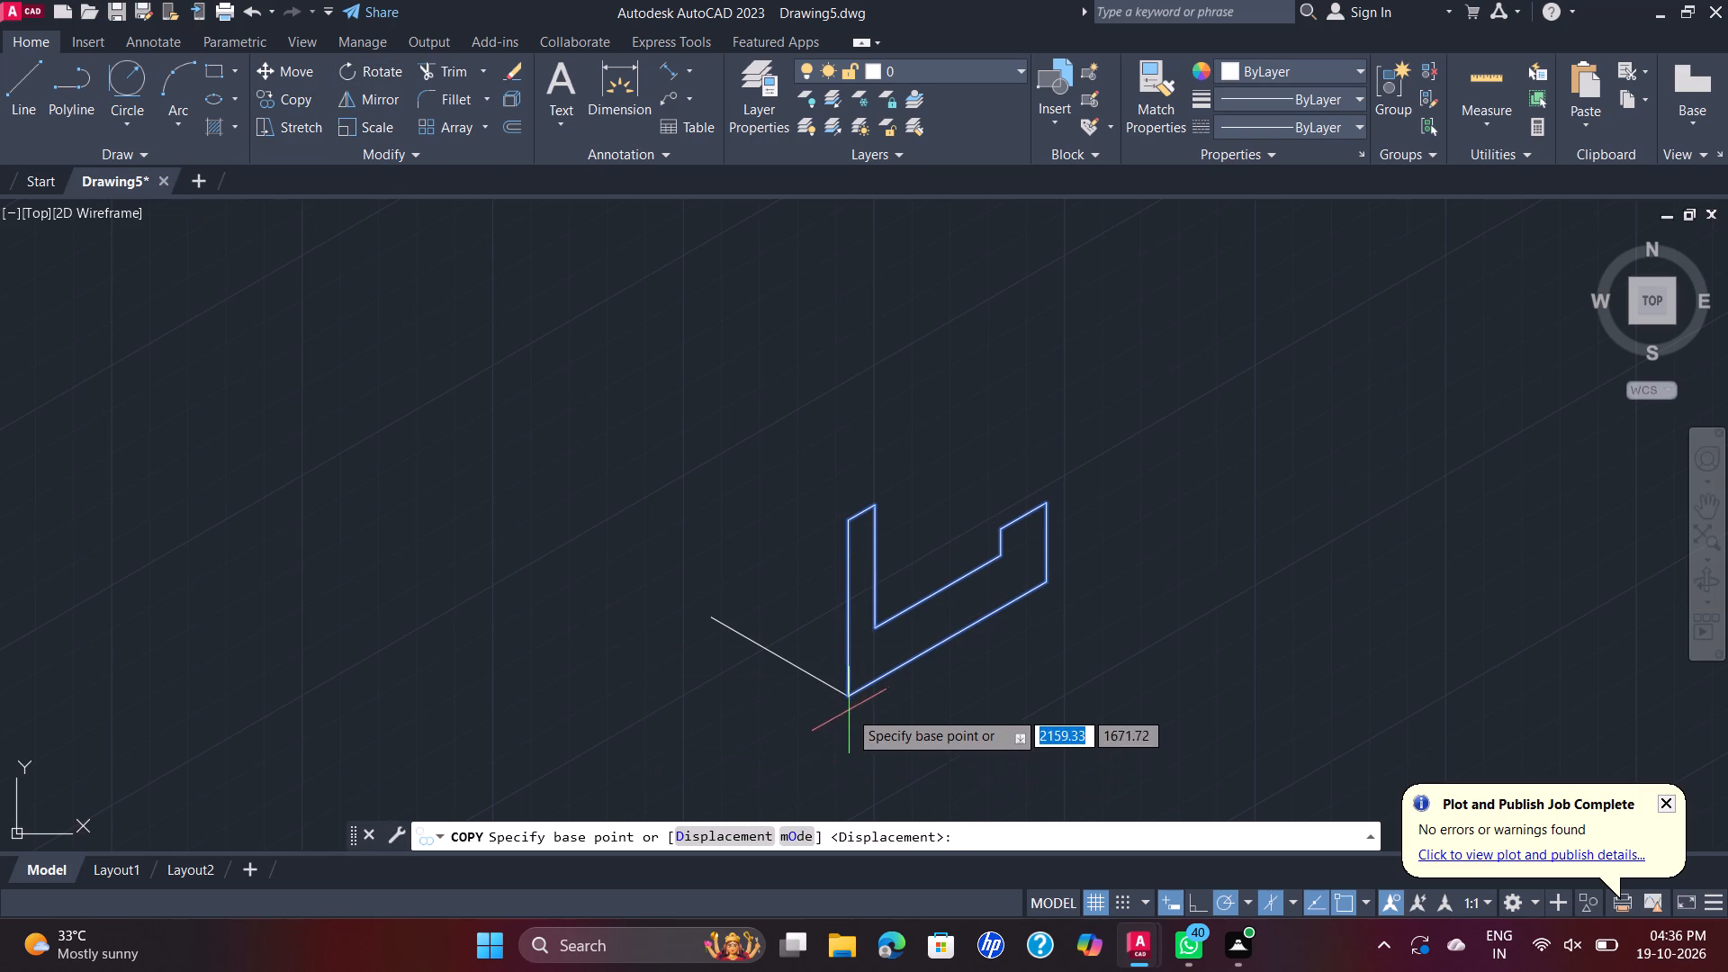
left_click(846, 694)
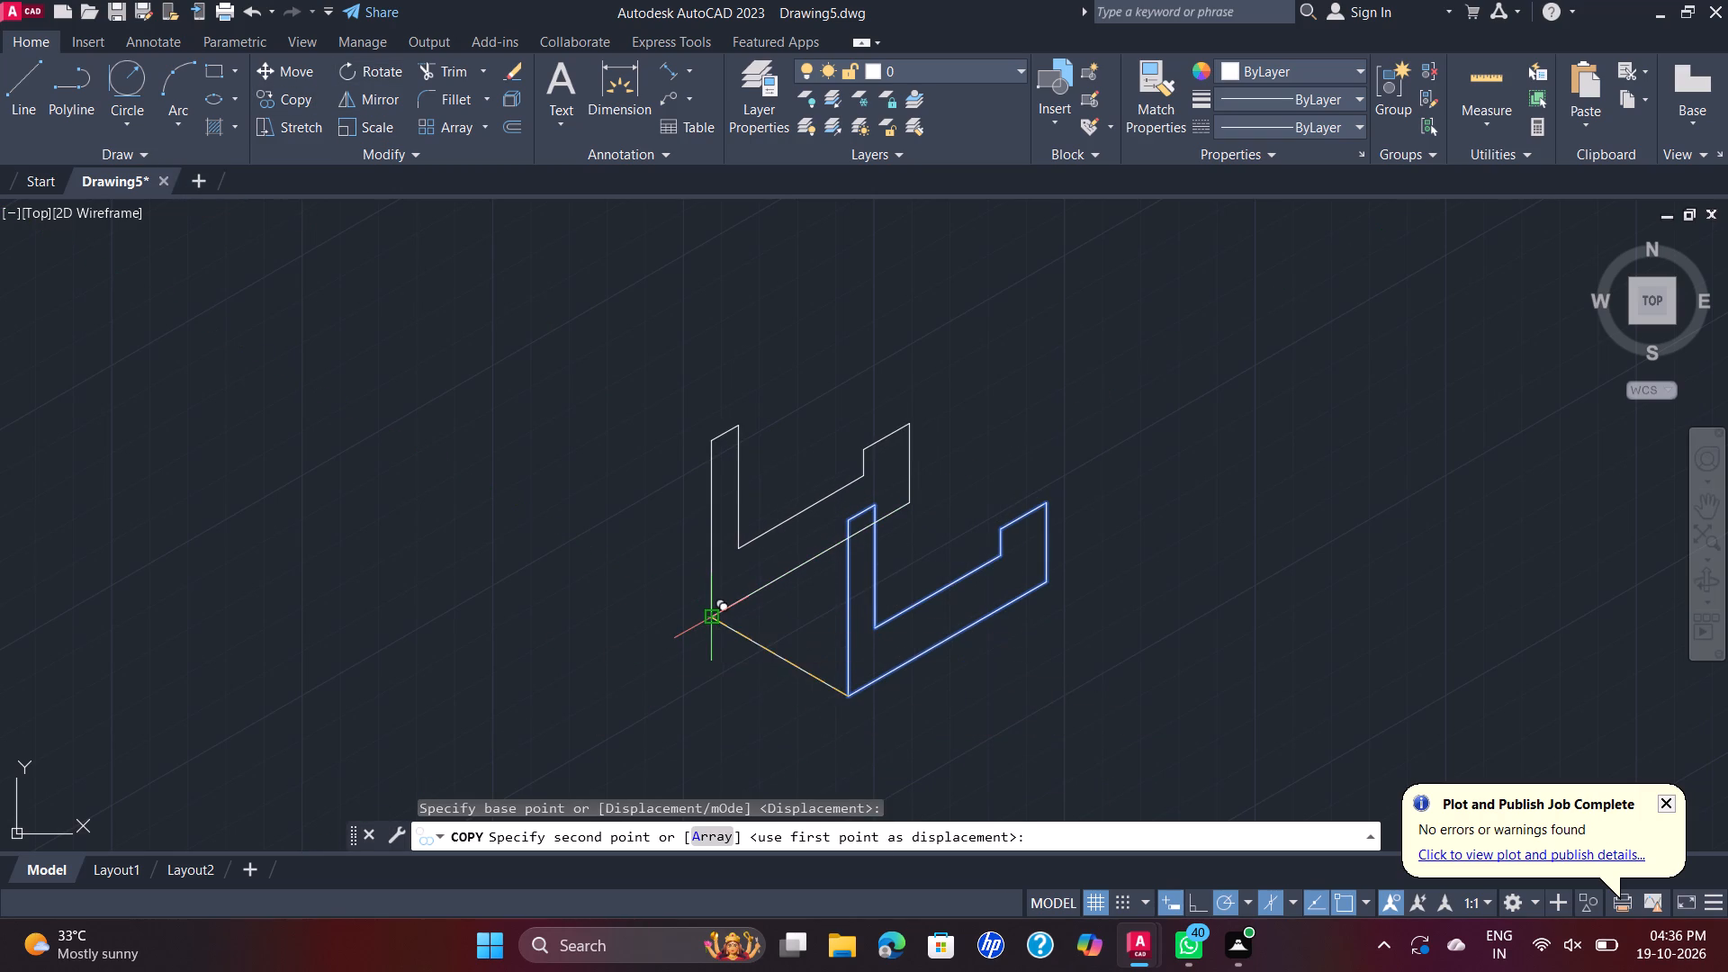
left_click(708, 623)
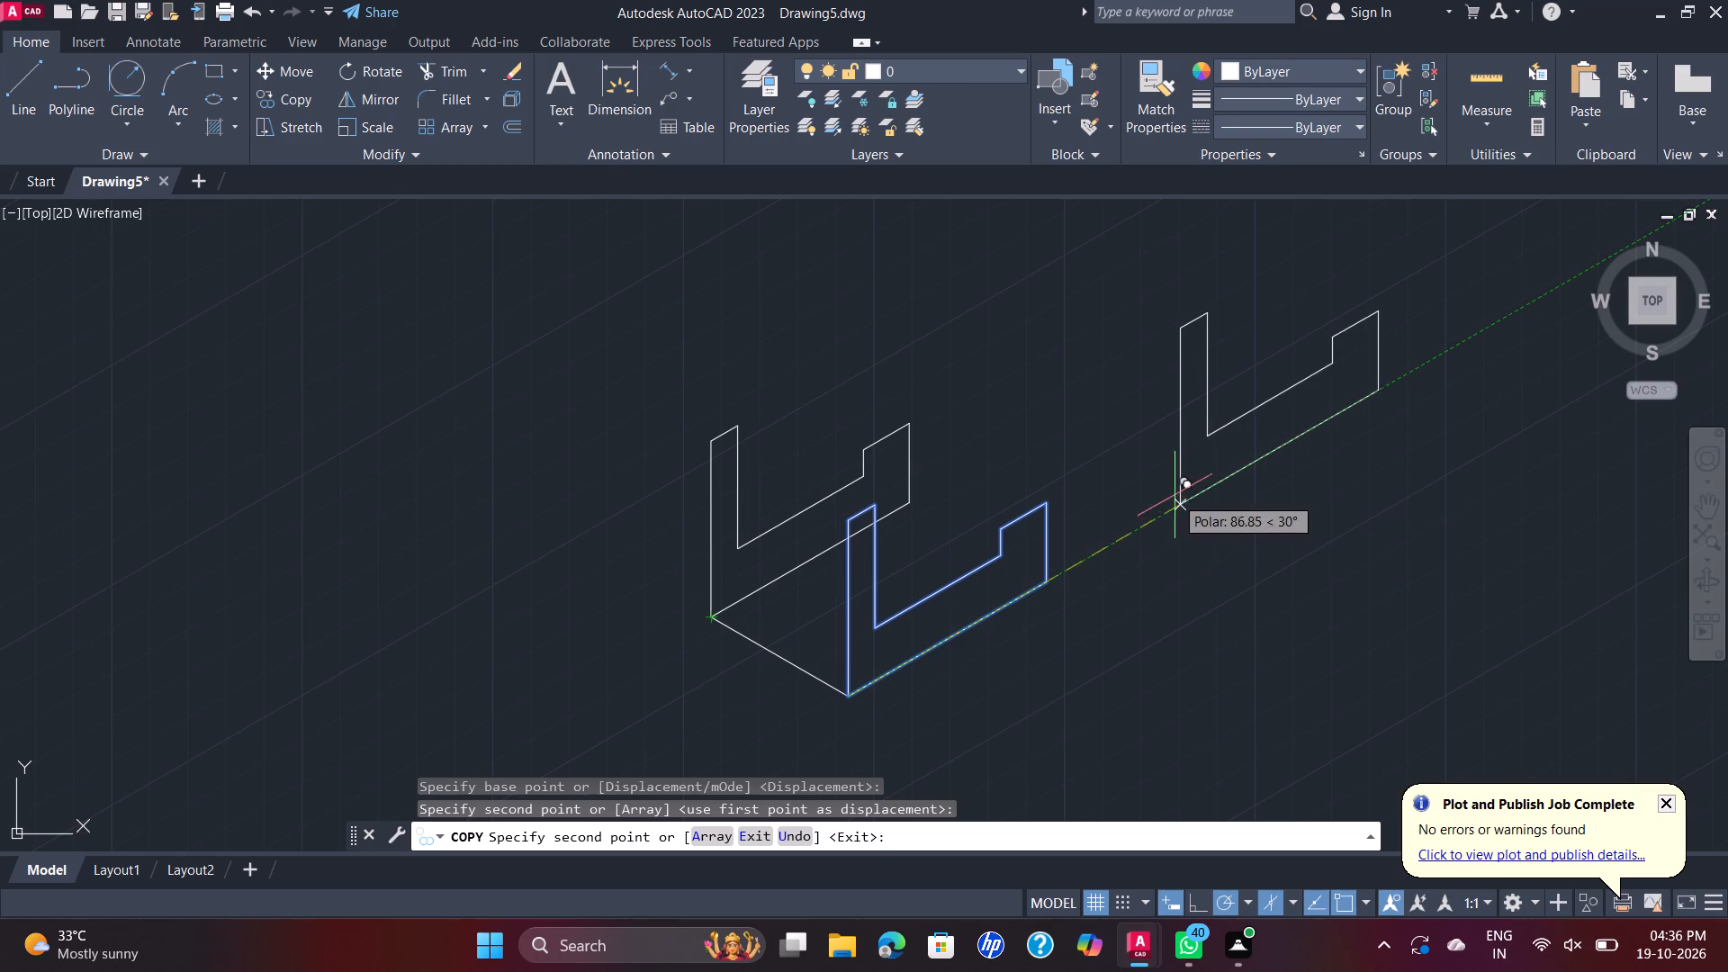
key("Escape")
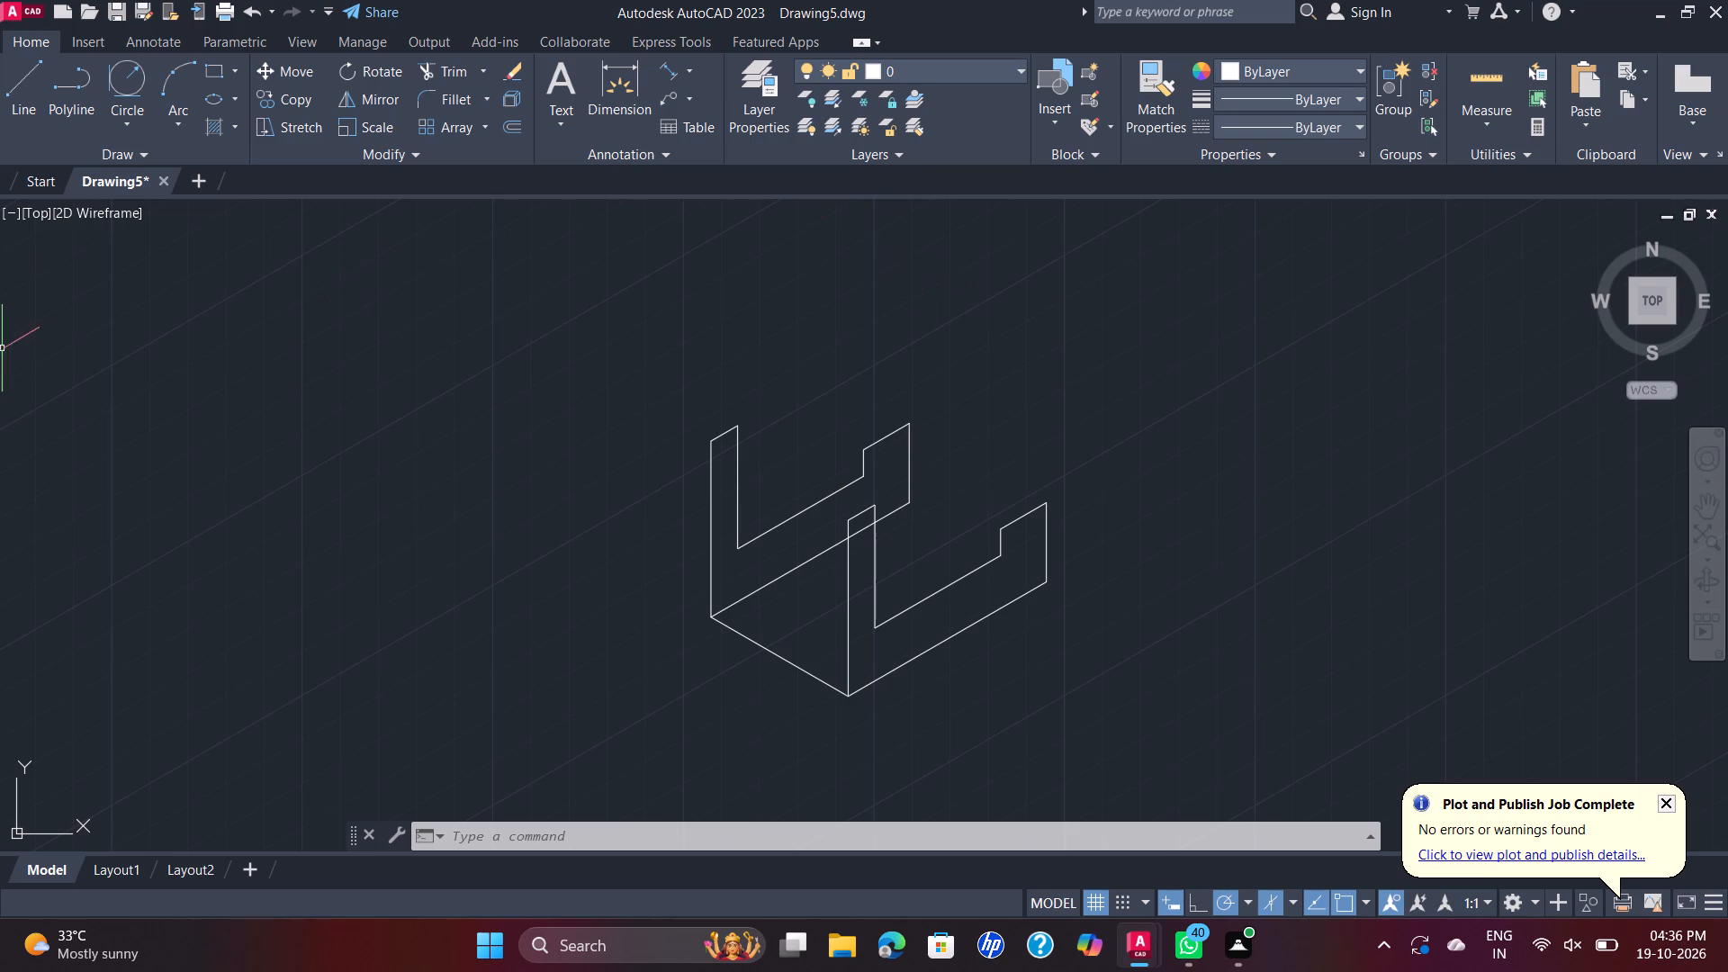
Draw a line joining the open upper ends of the 7 mm edges on the copied and original profiles.
left_click(31, 65)
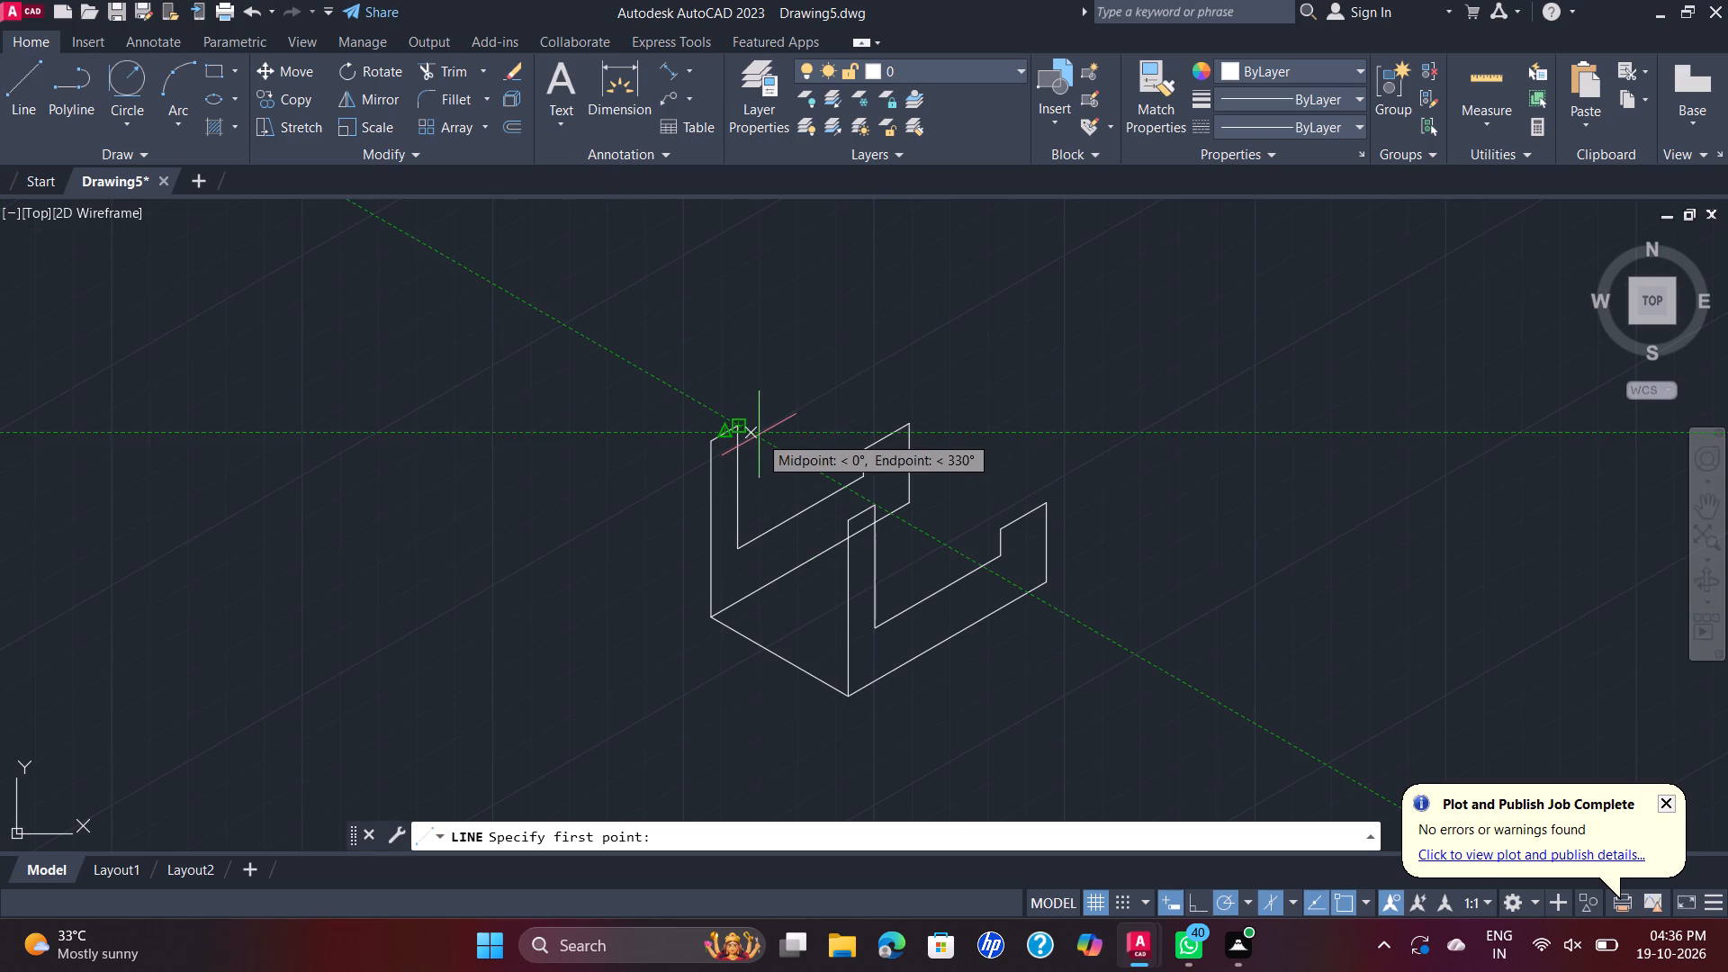
left_click(742, 426)
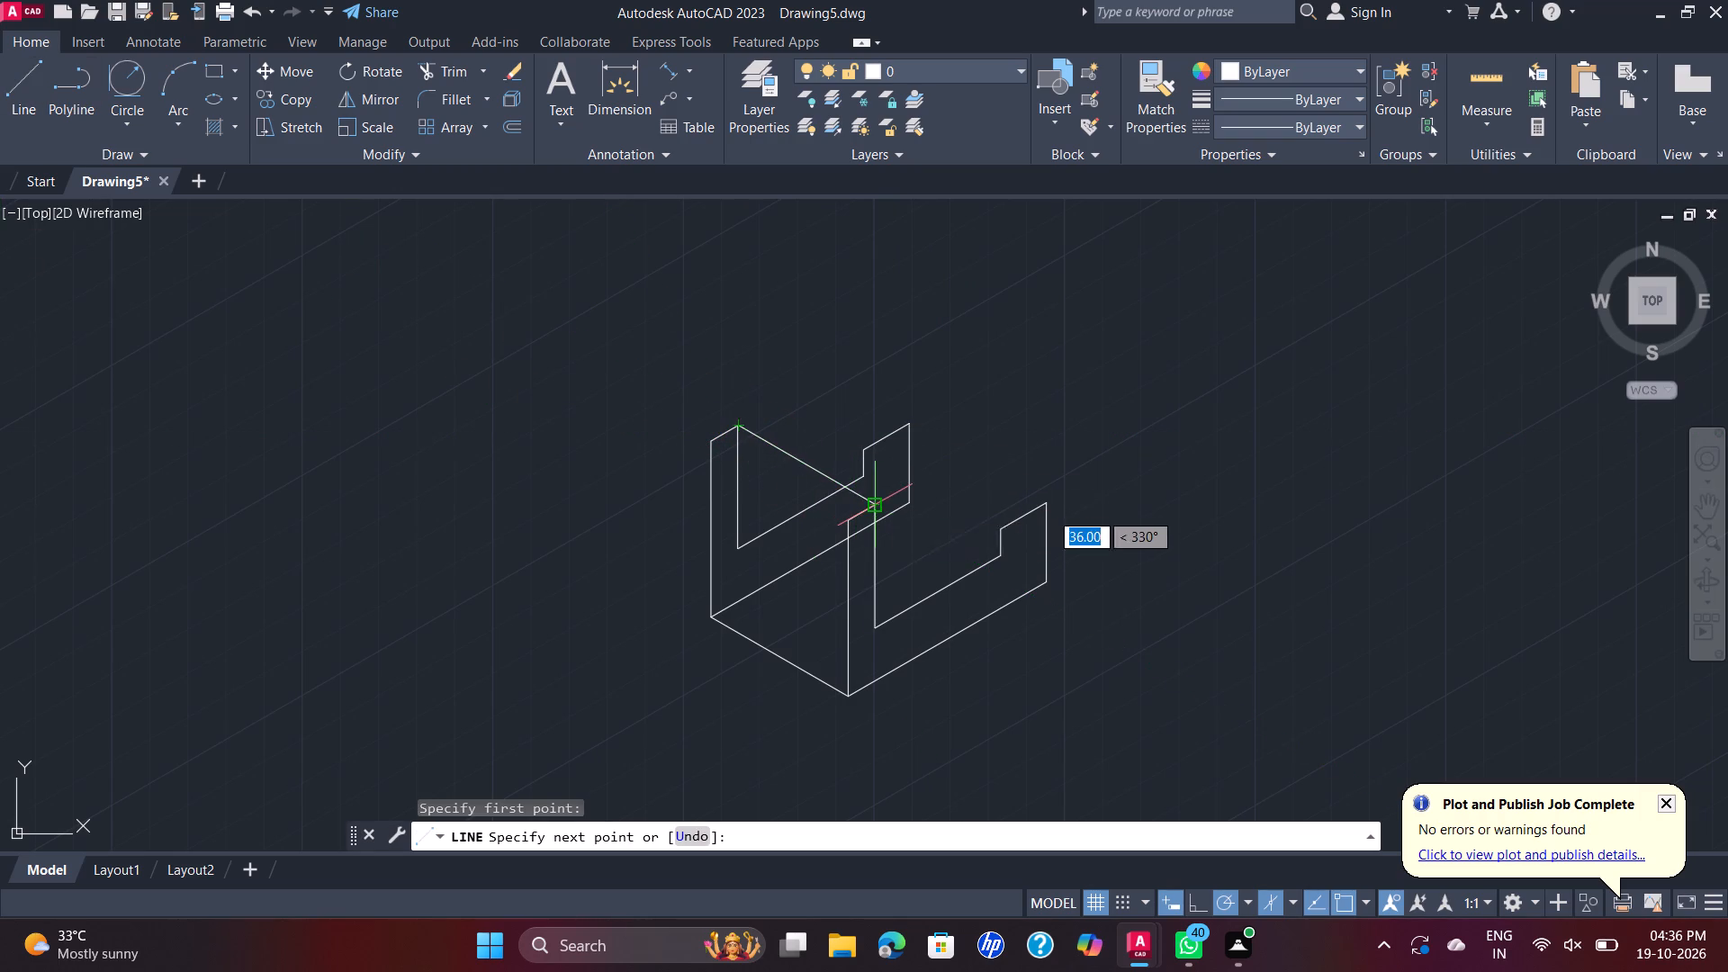
left_click(881, 511)
key("Escape")
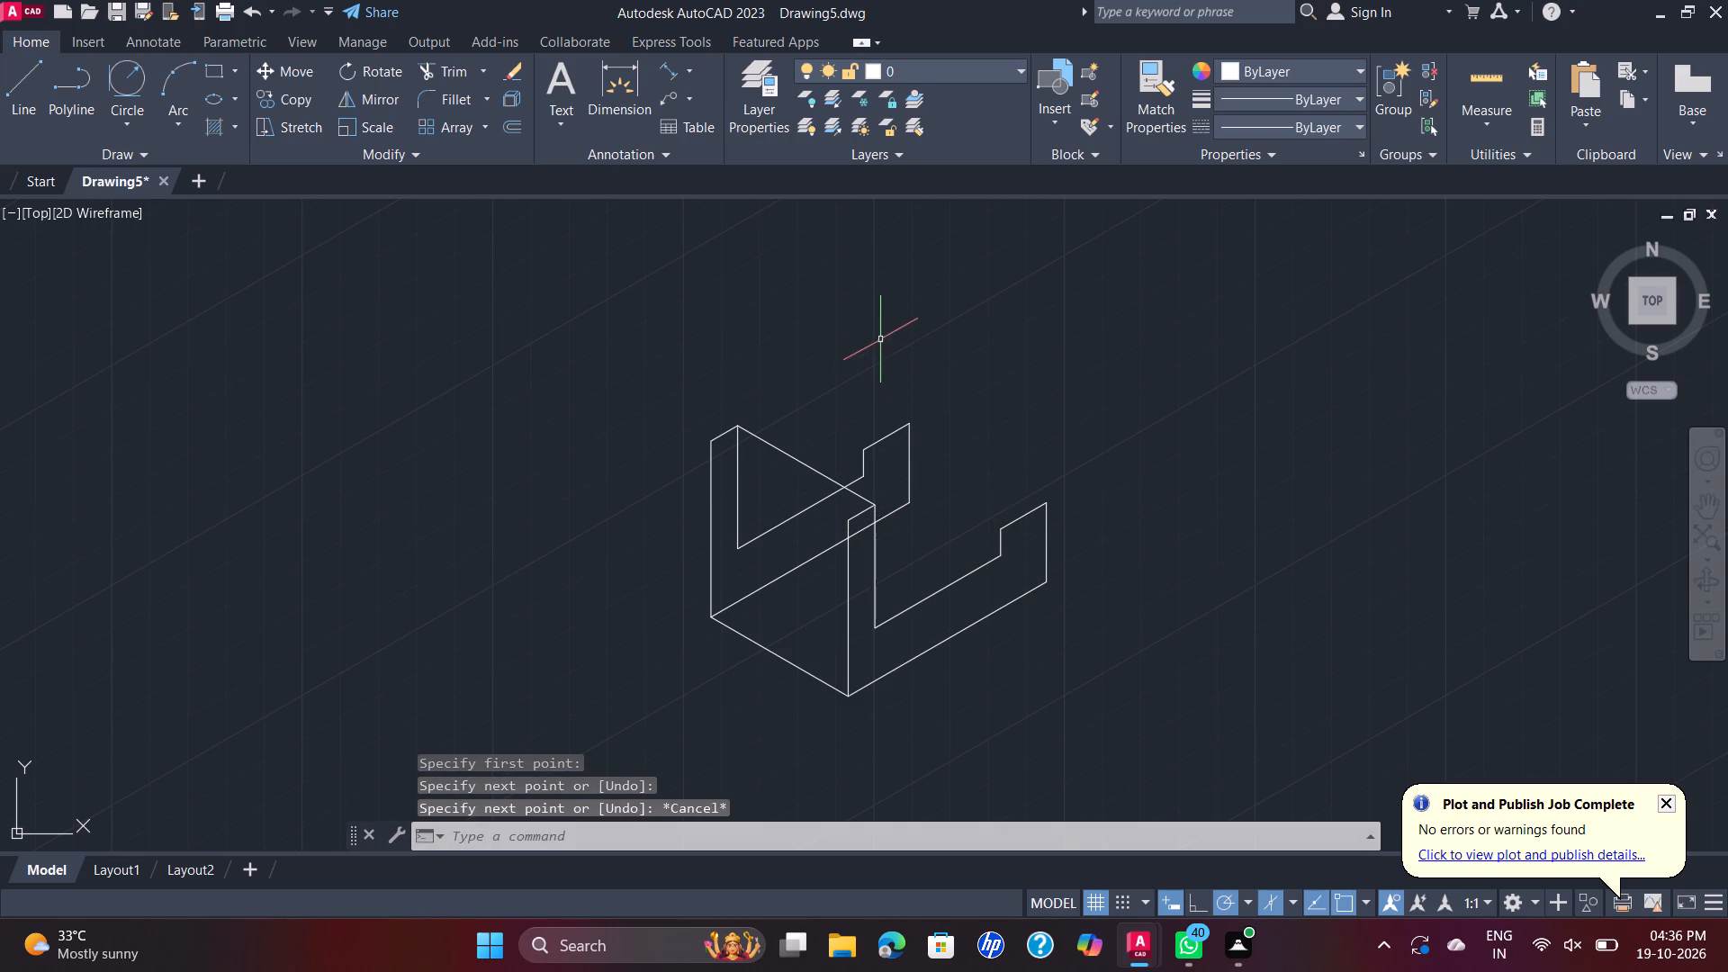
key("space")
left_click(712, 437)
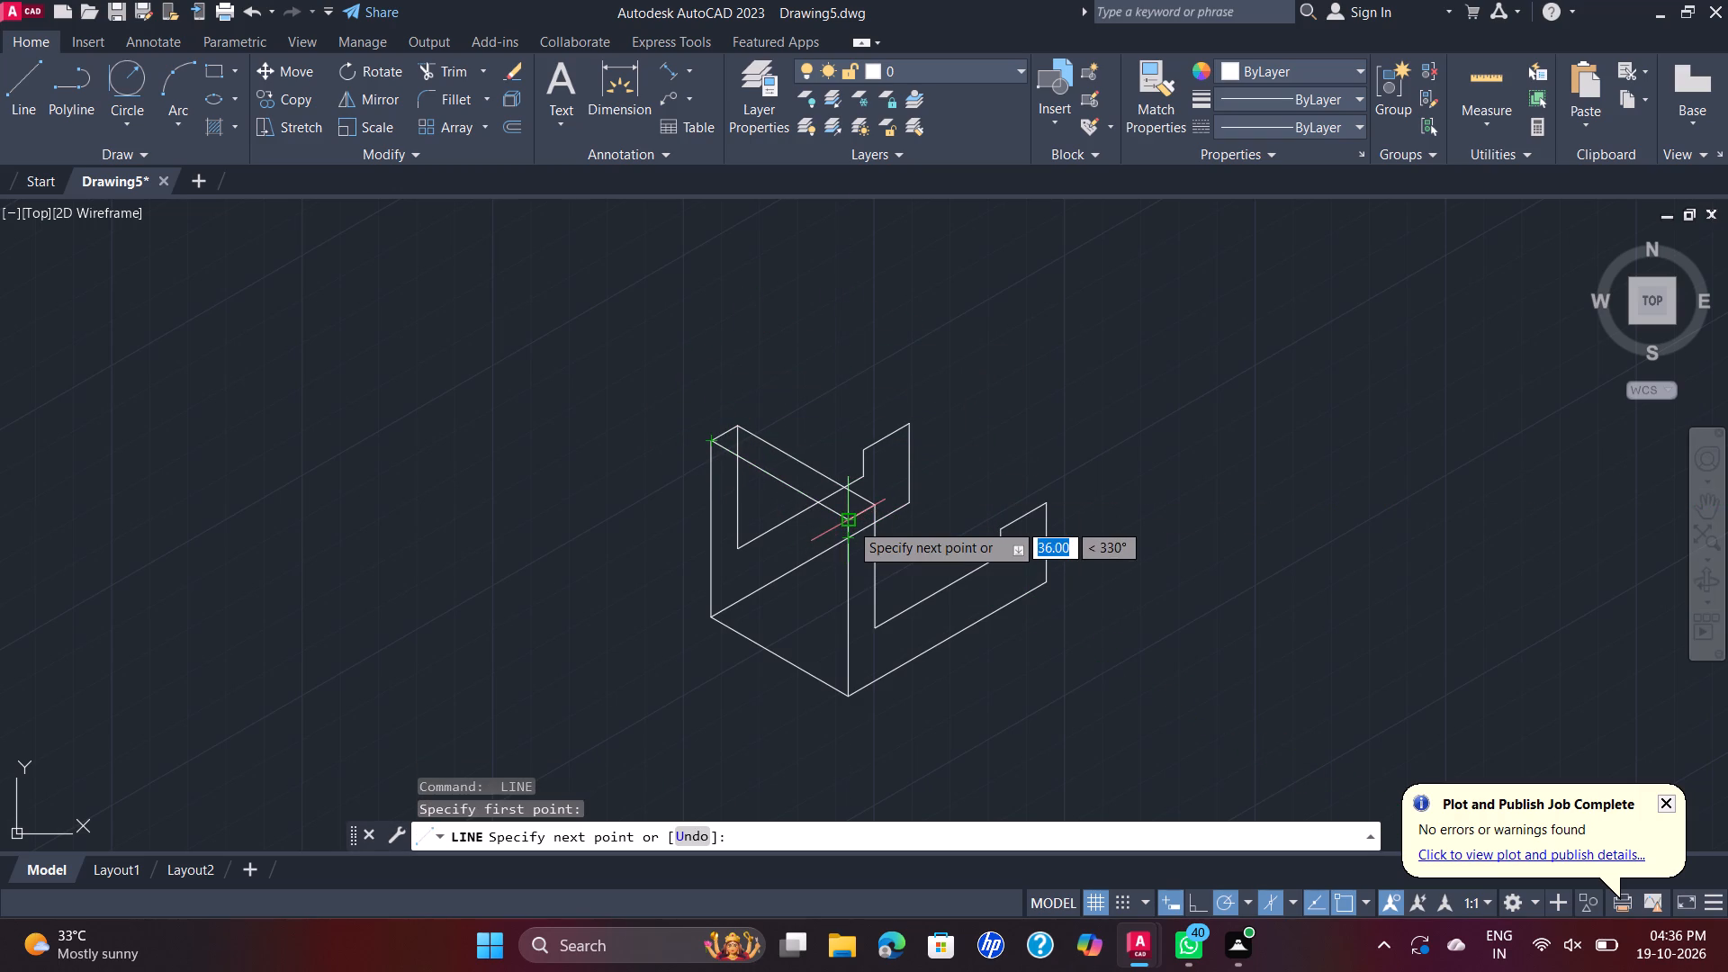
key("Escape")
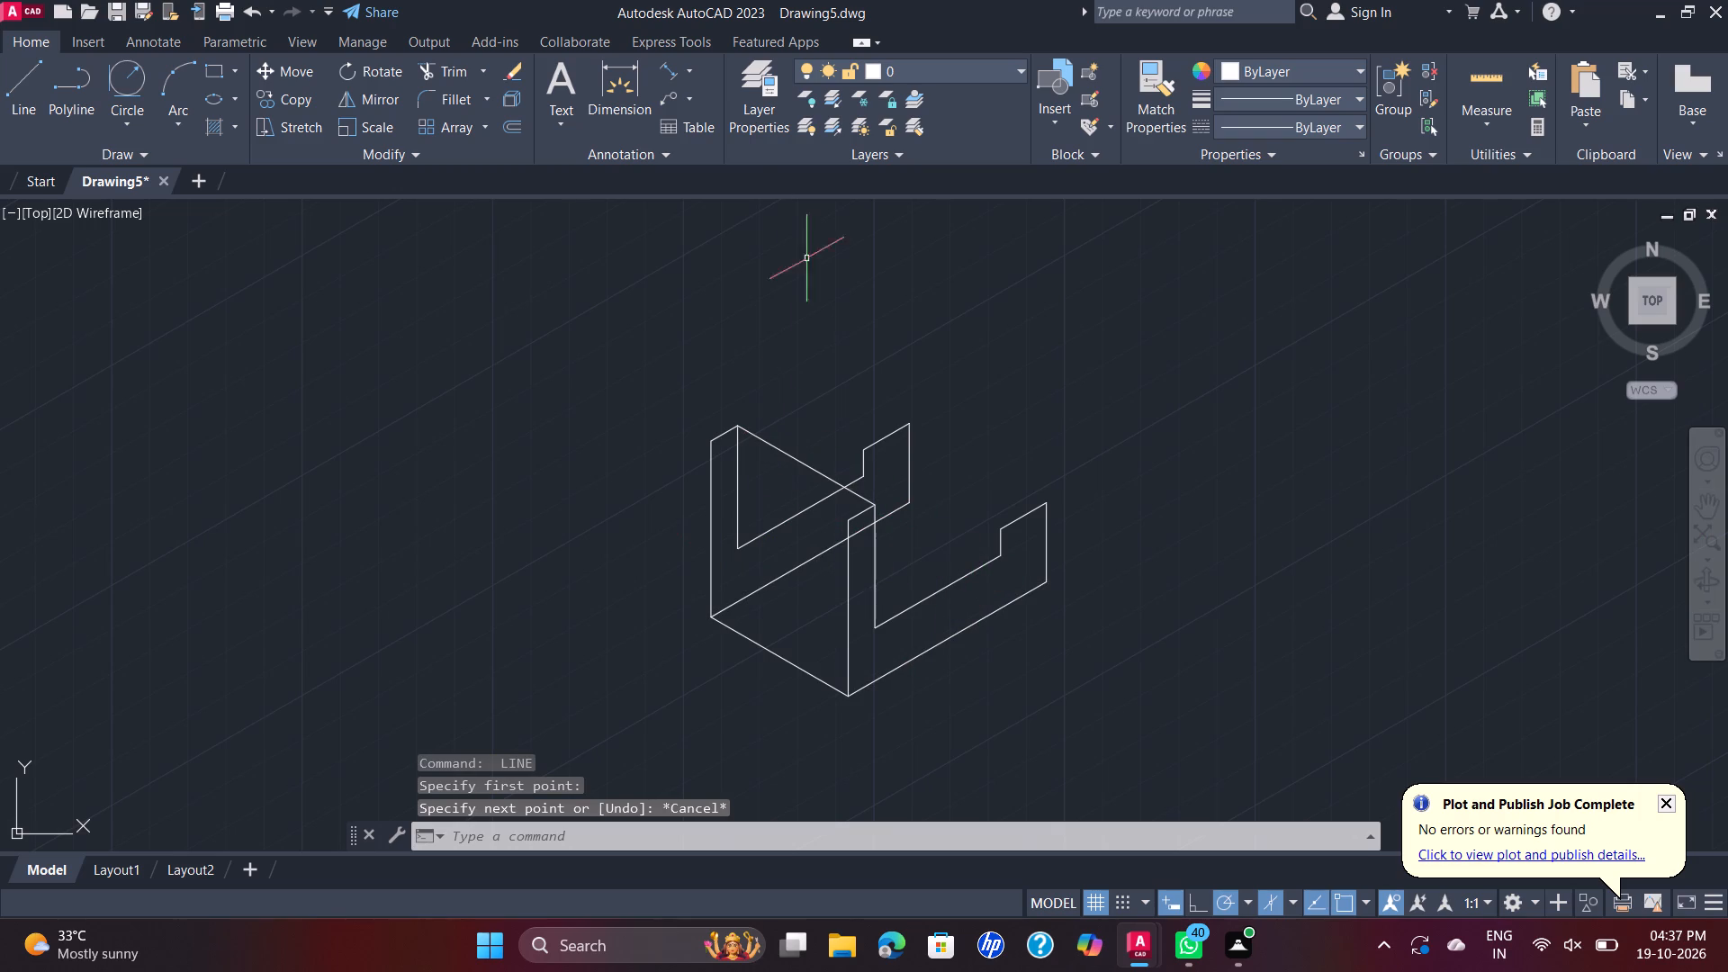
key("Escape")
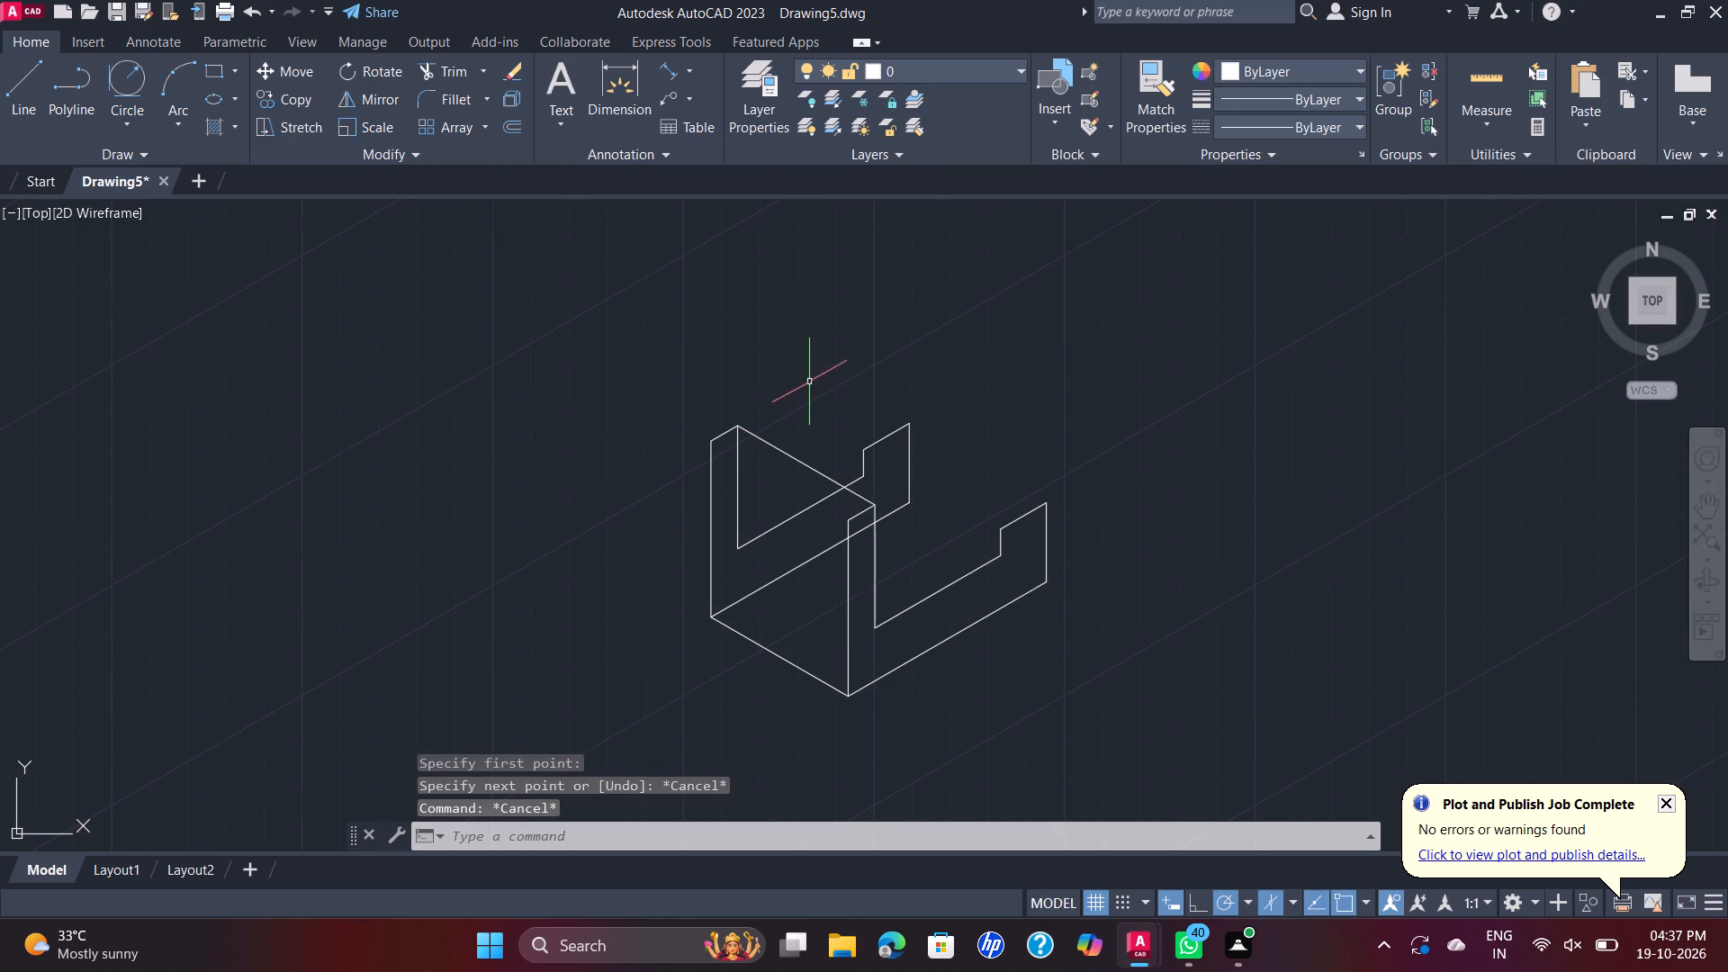
Draw the top flap outline from the copied profile's upper corner: 25 mm at 210°, 36 mm parallel to the joining line, then back to its other end.
key("space")
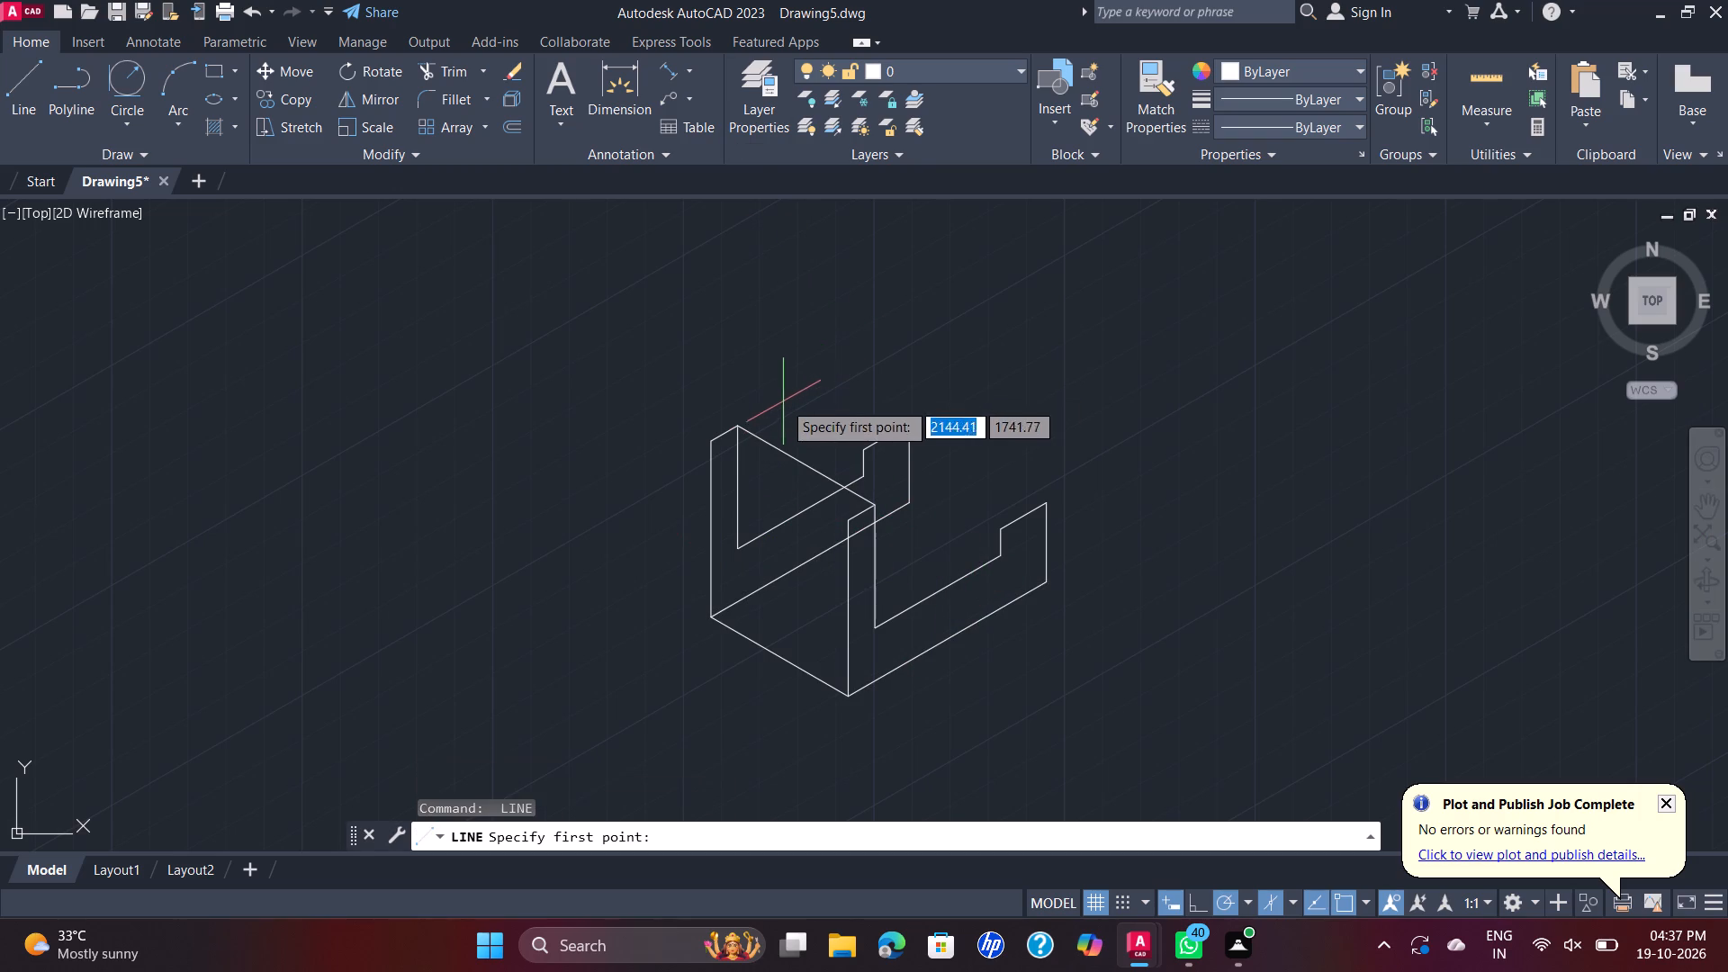
left_click(737, 426)
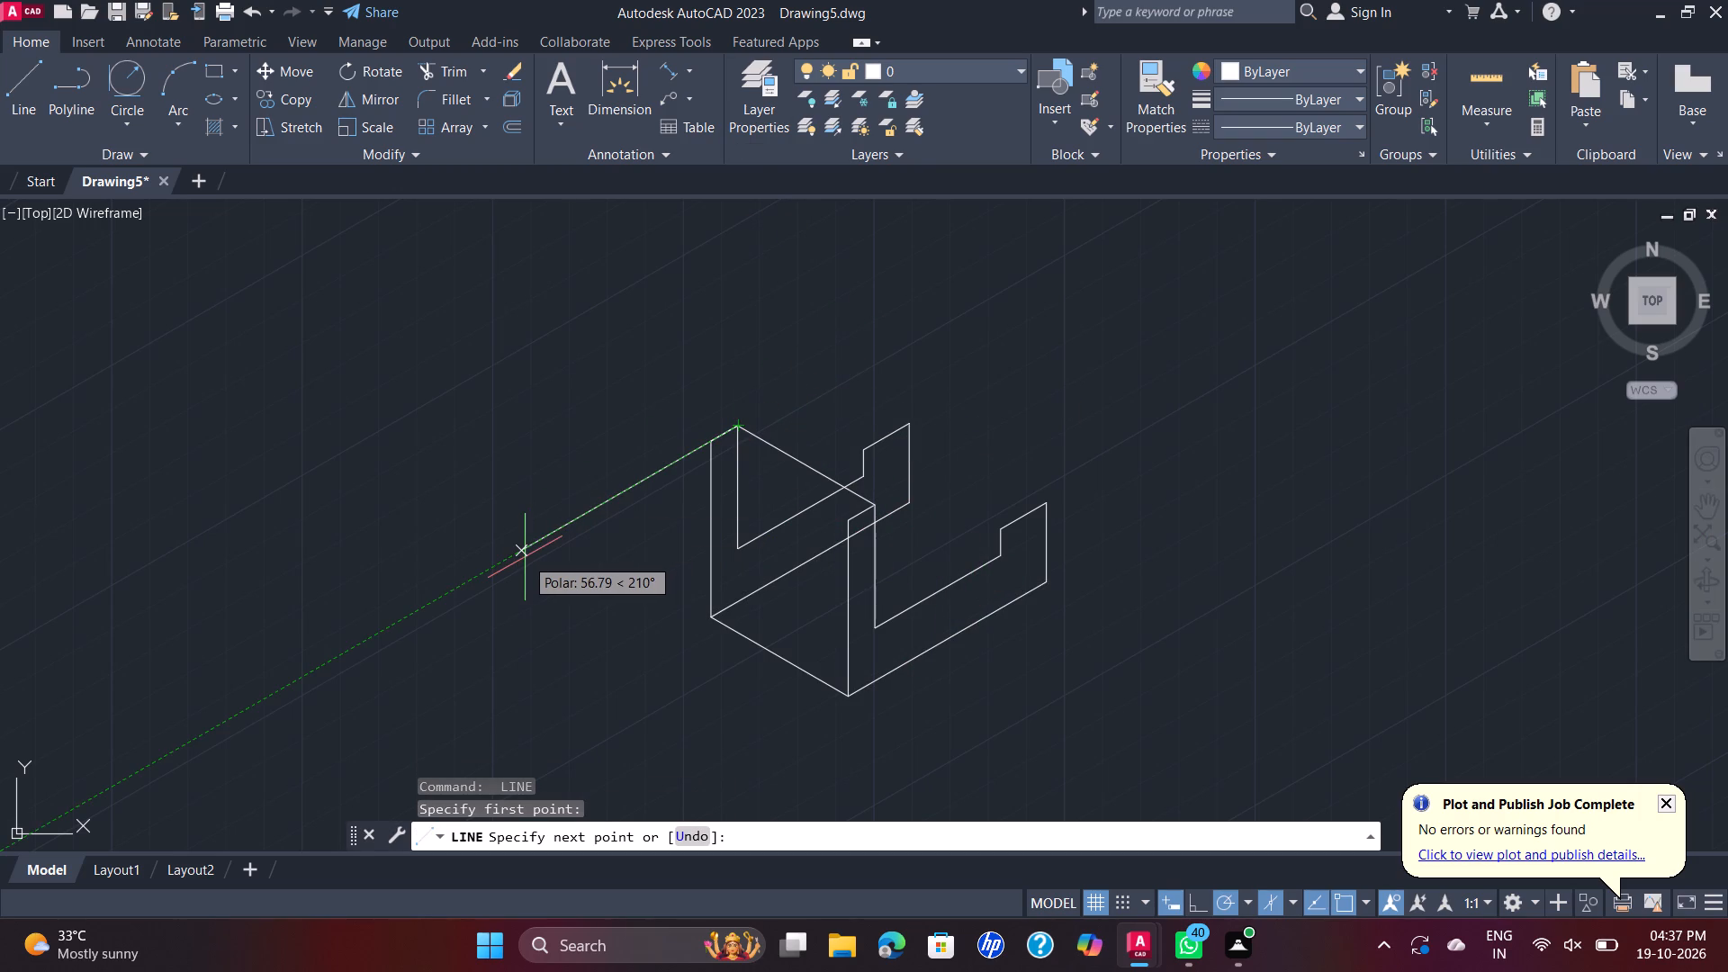
type("25")
key("Return")
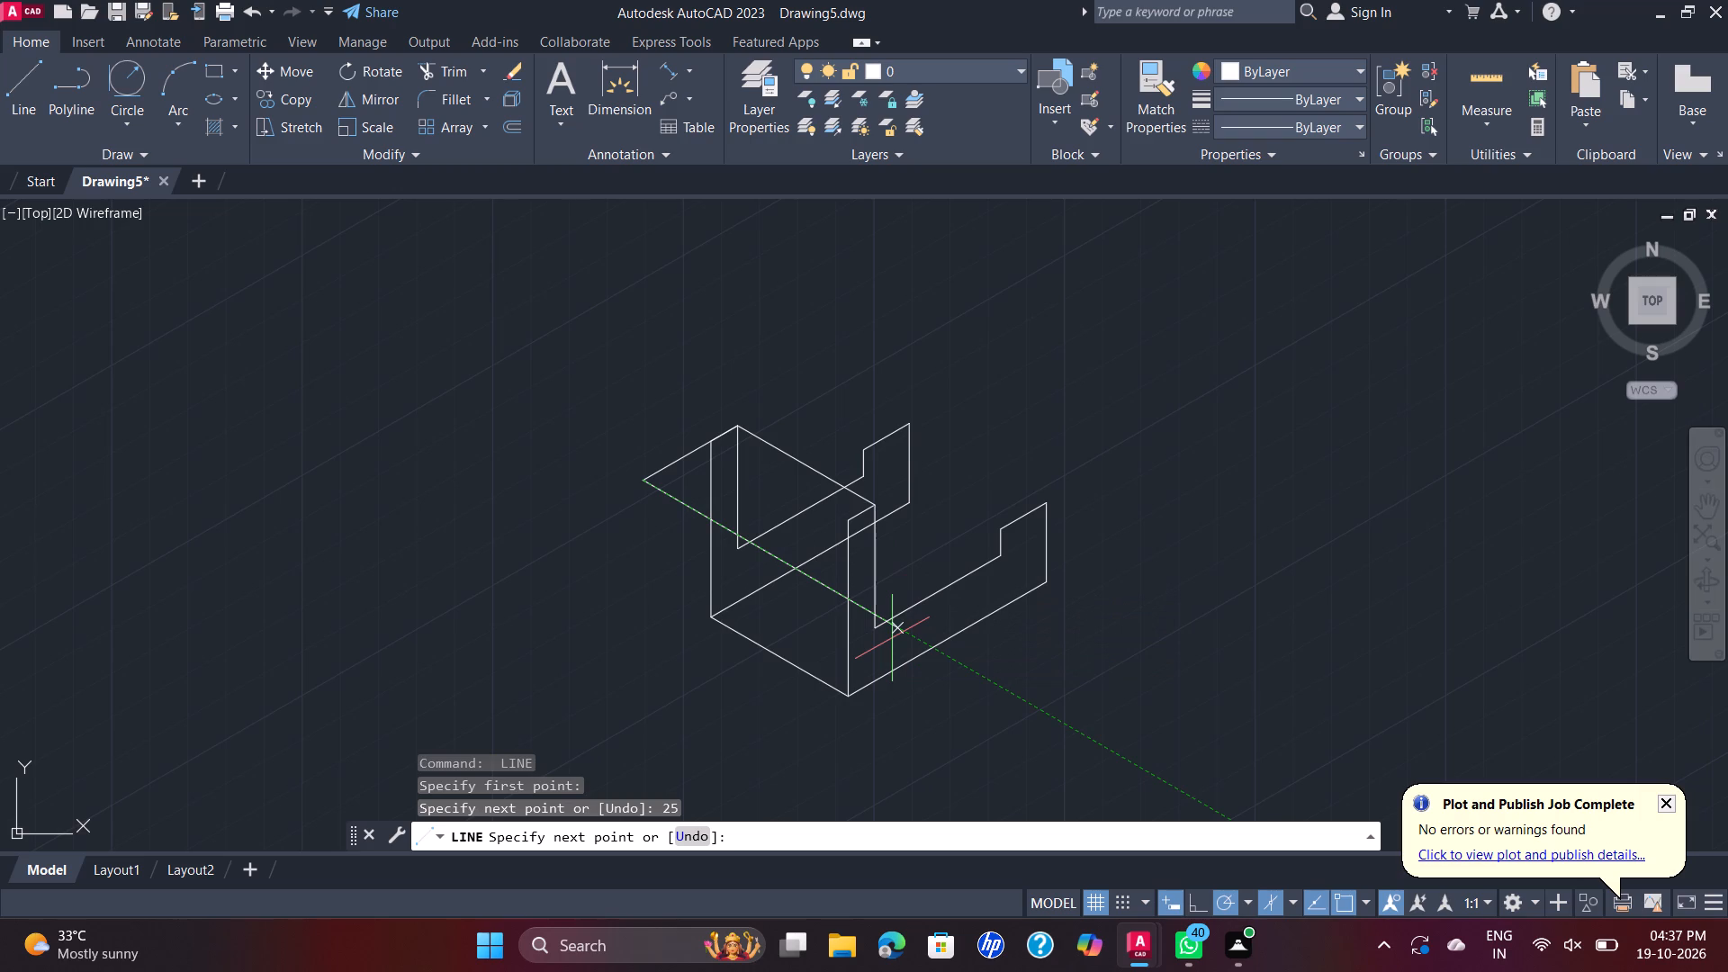
key("3")
key("6")
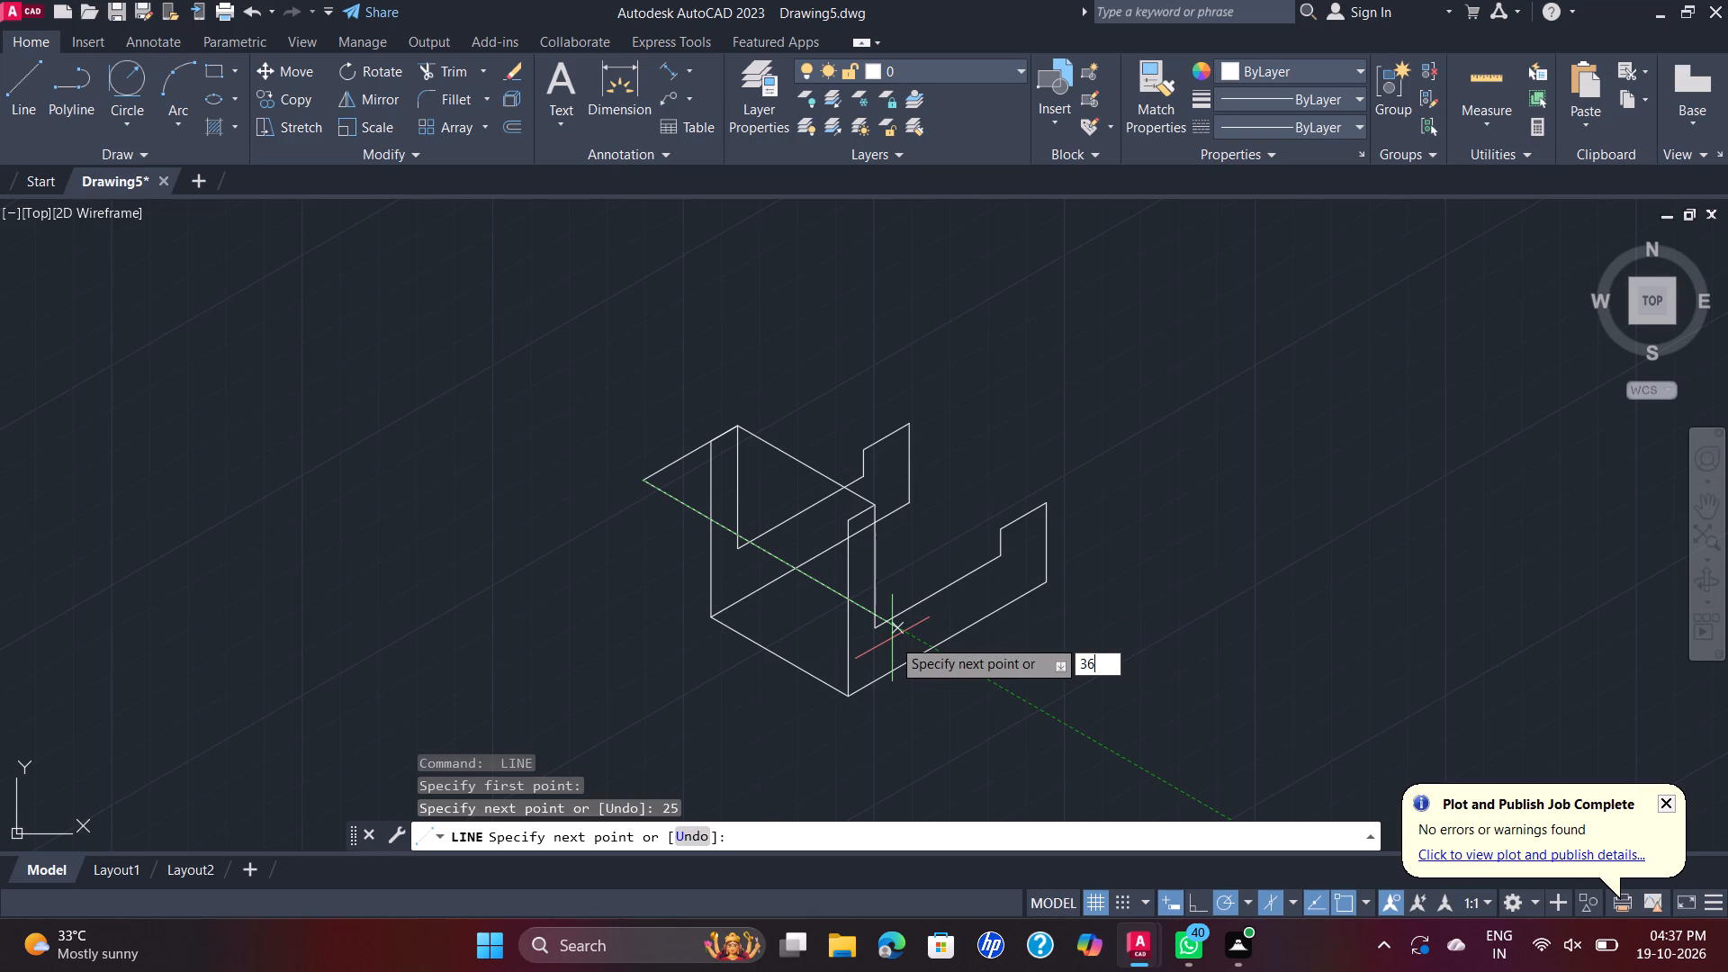
key("Return")
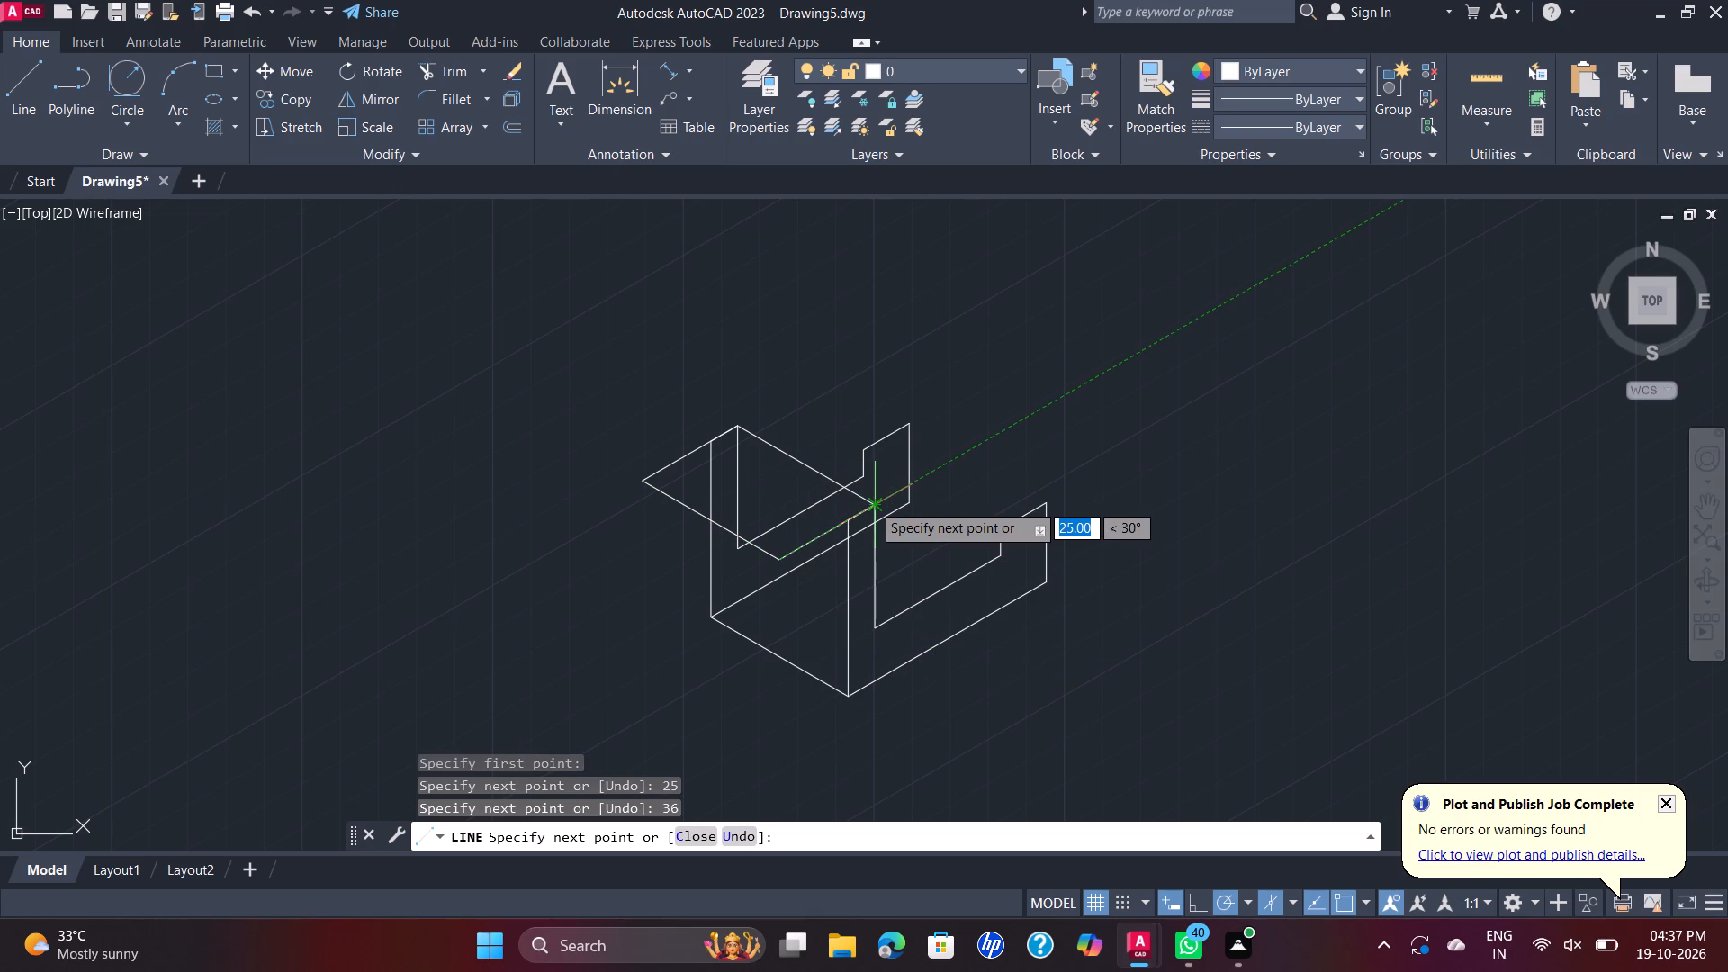
left_click(871, 502)
key("Escape")
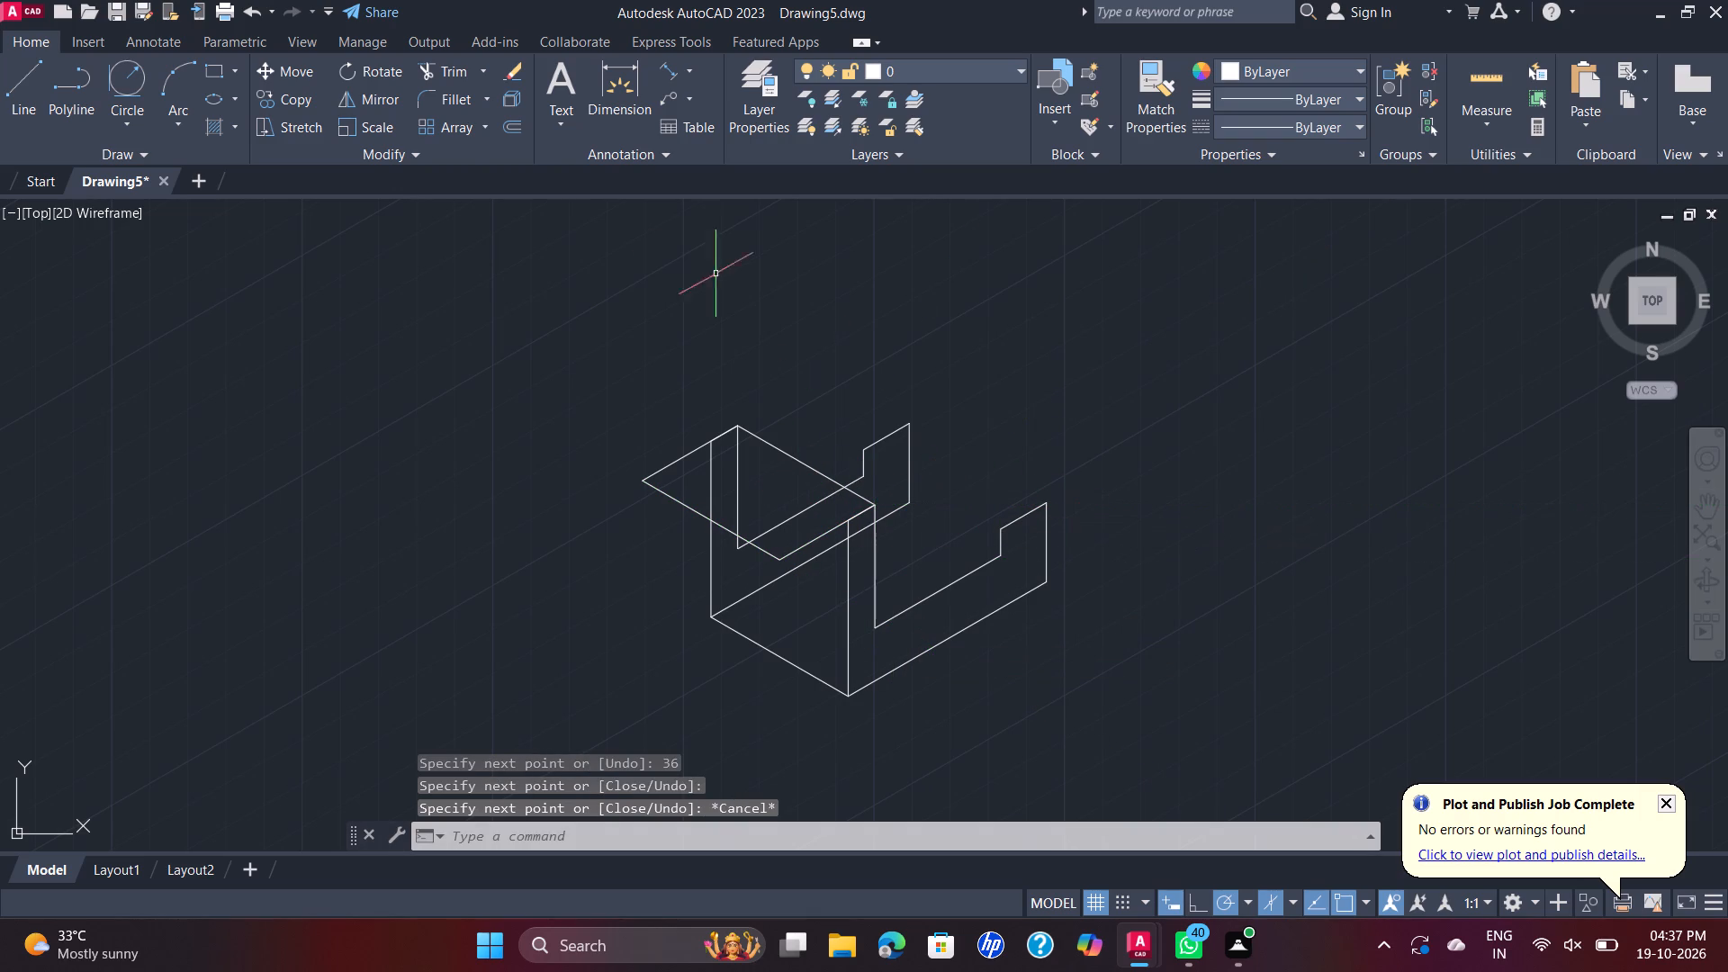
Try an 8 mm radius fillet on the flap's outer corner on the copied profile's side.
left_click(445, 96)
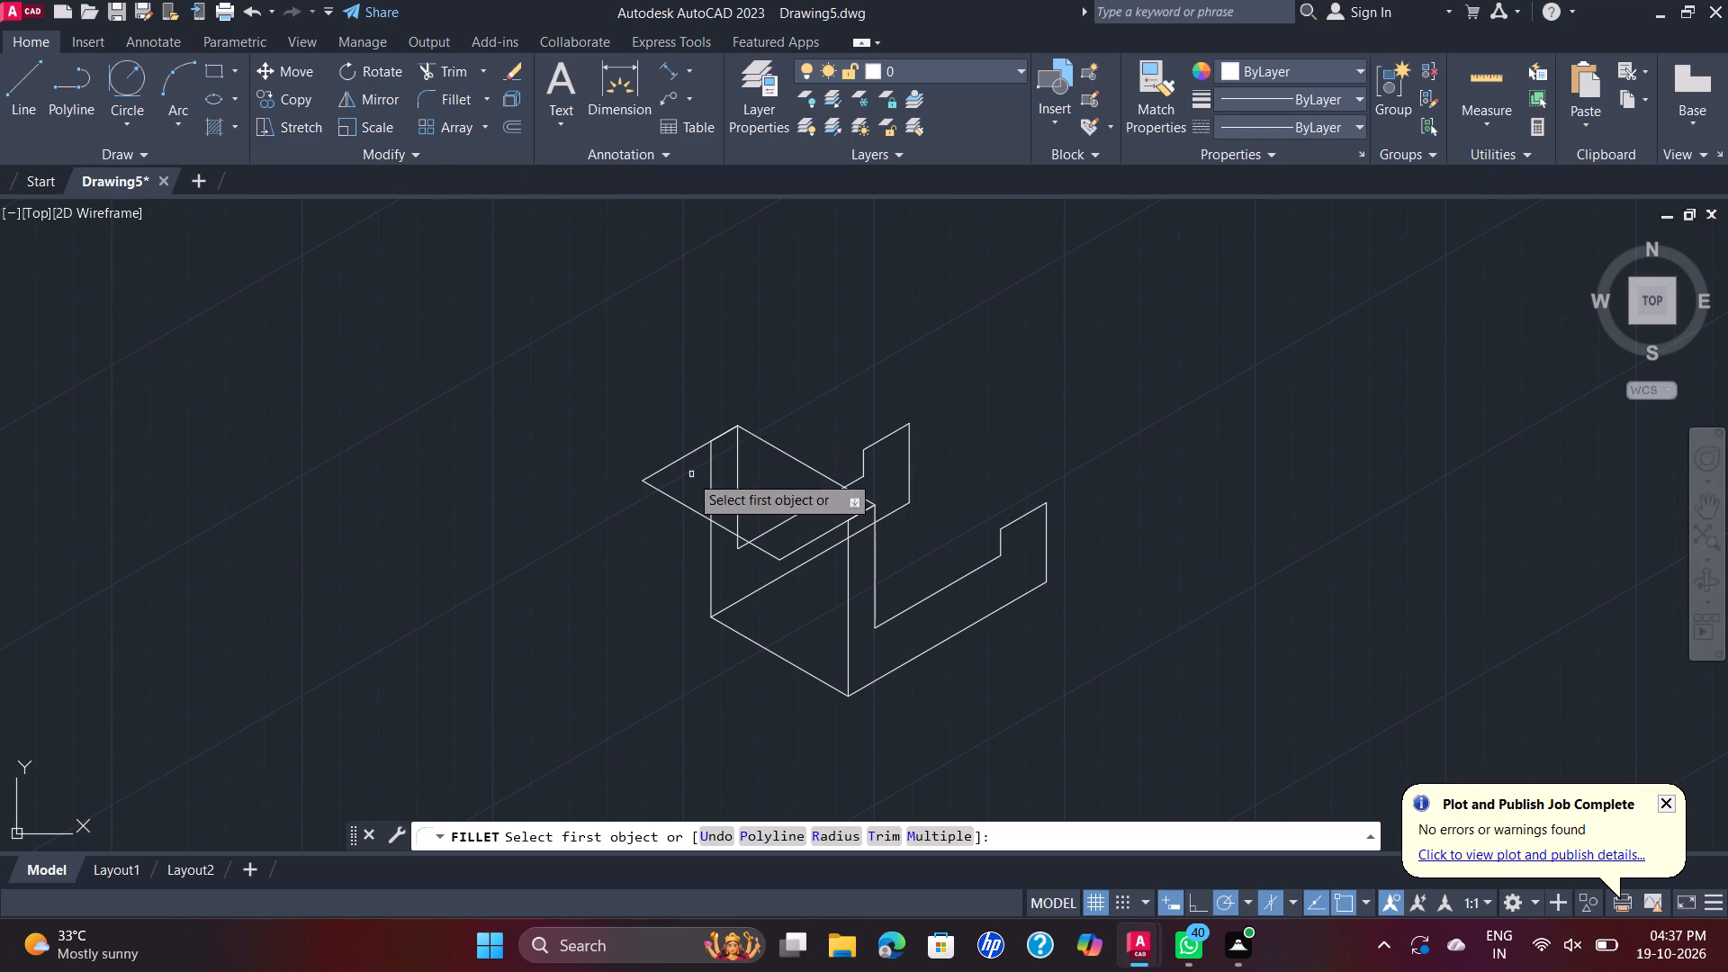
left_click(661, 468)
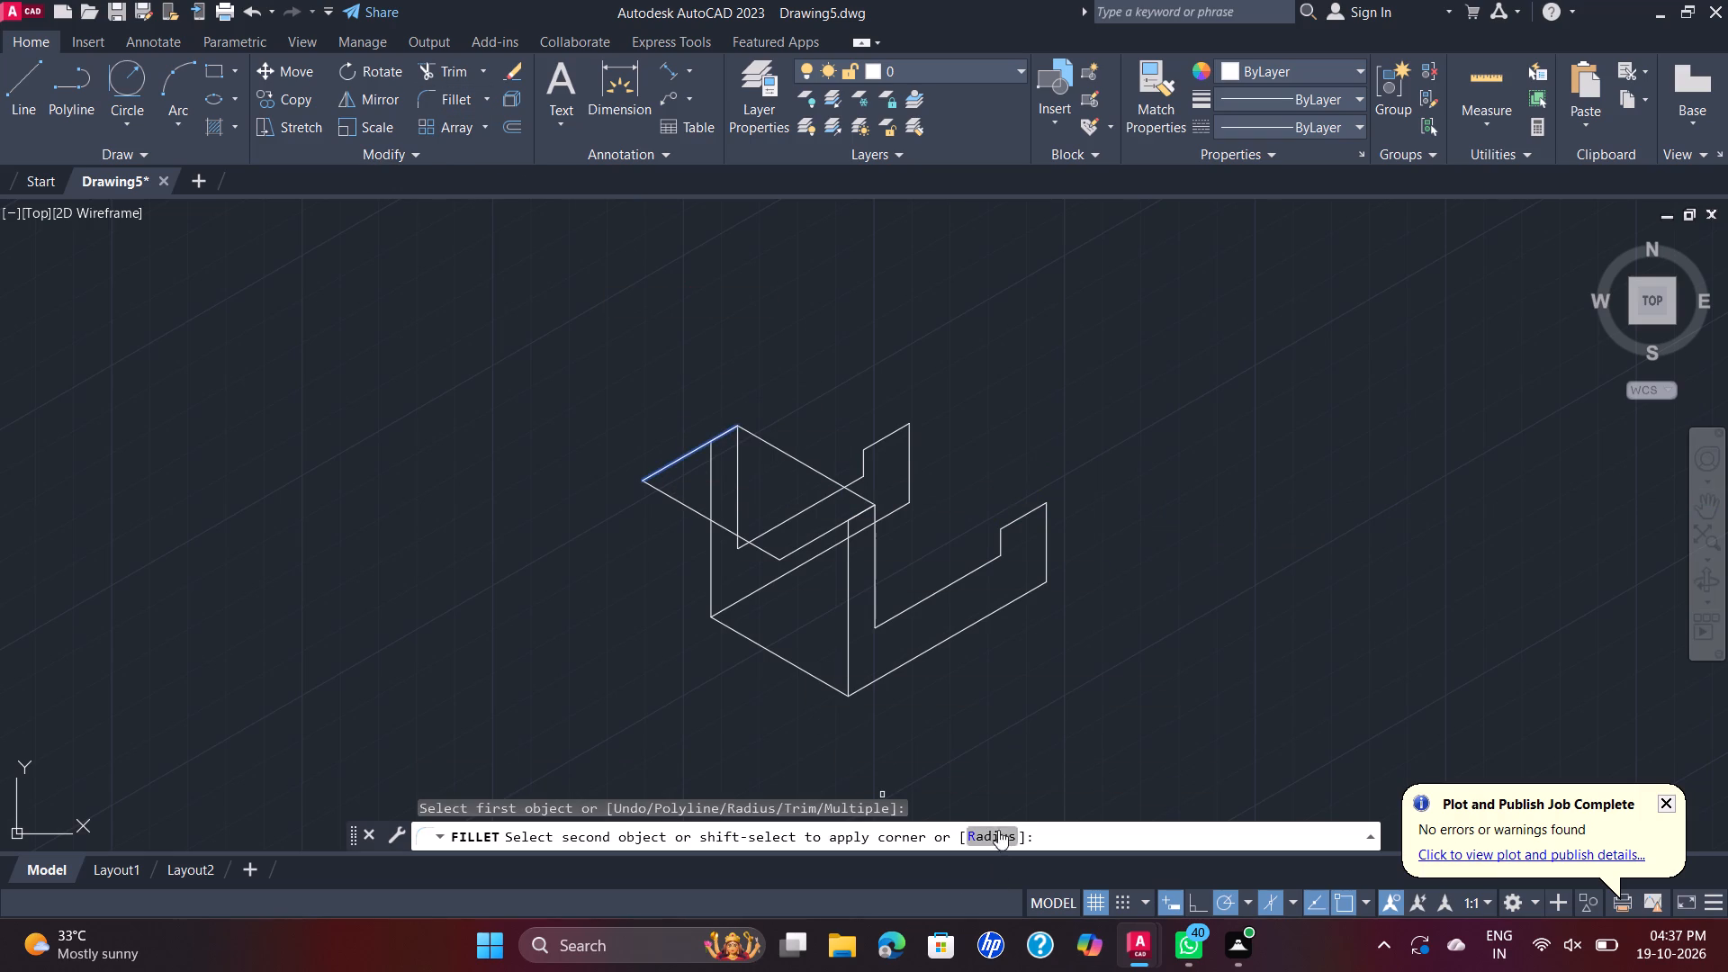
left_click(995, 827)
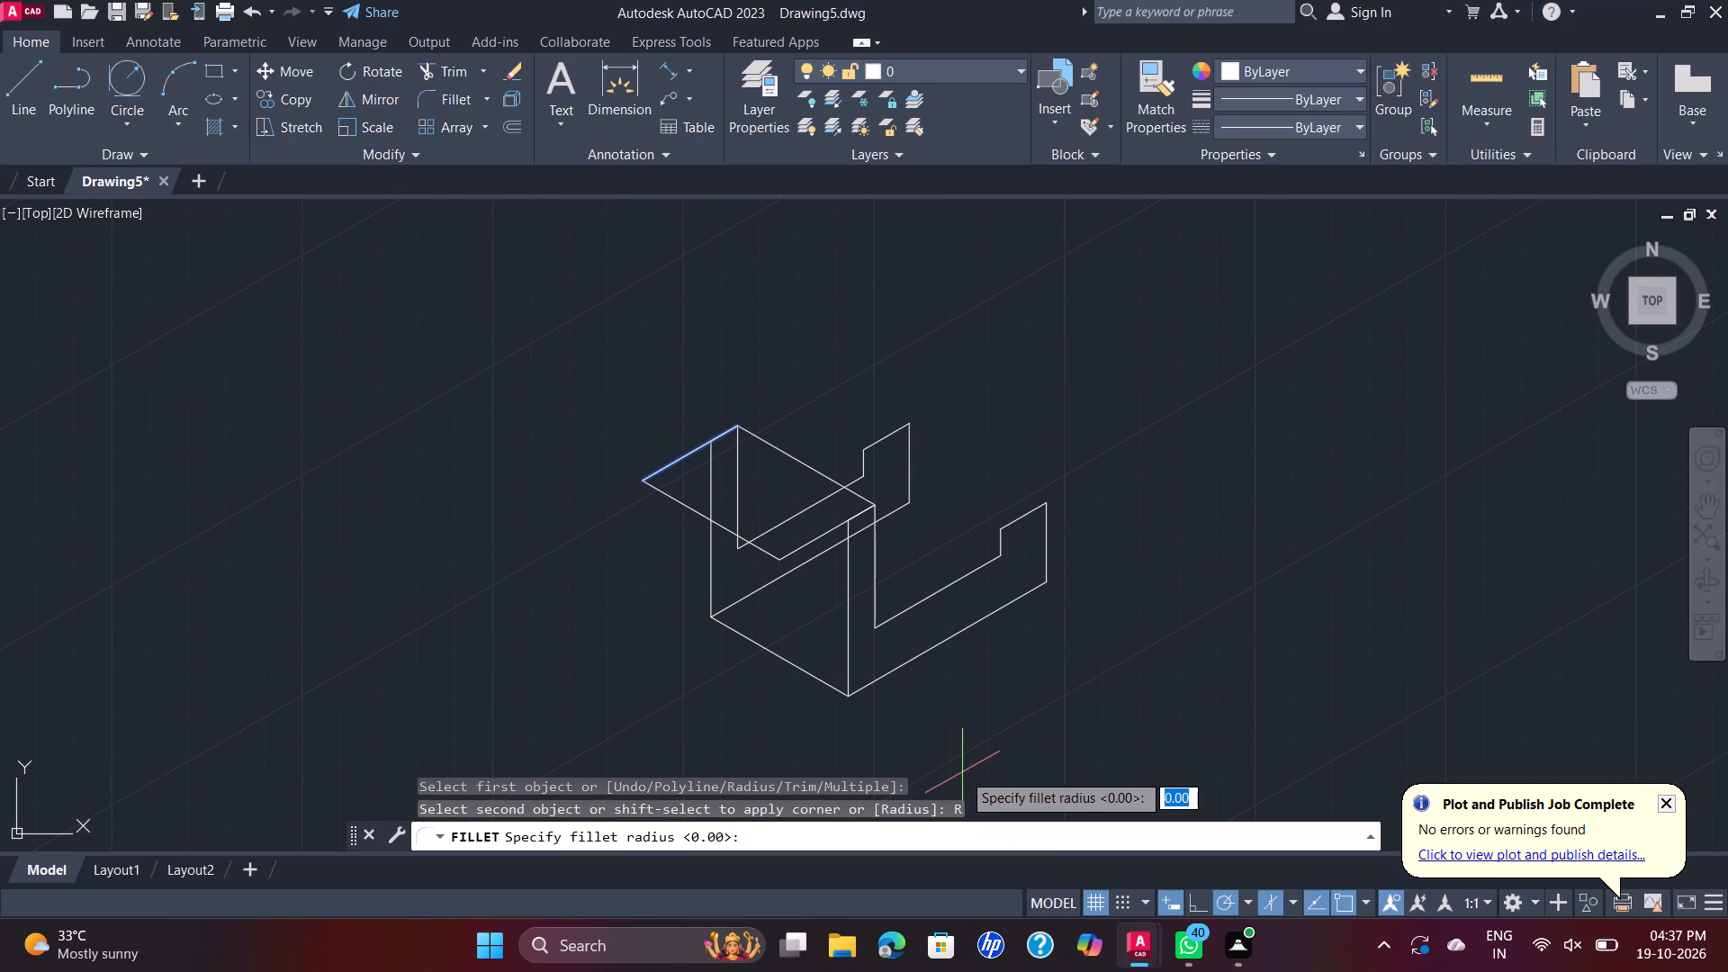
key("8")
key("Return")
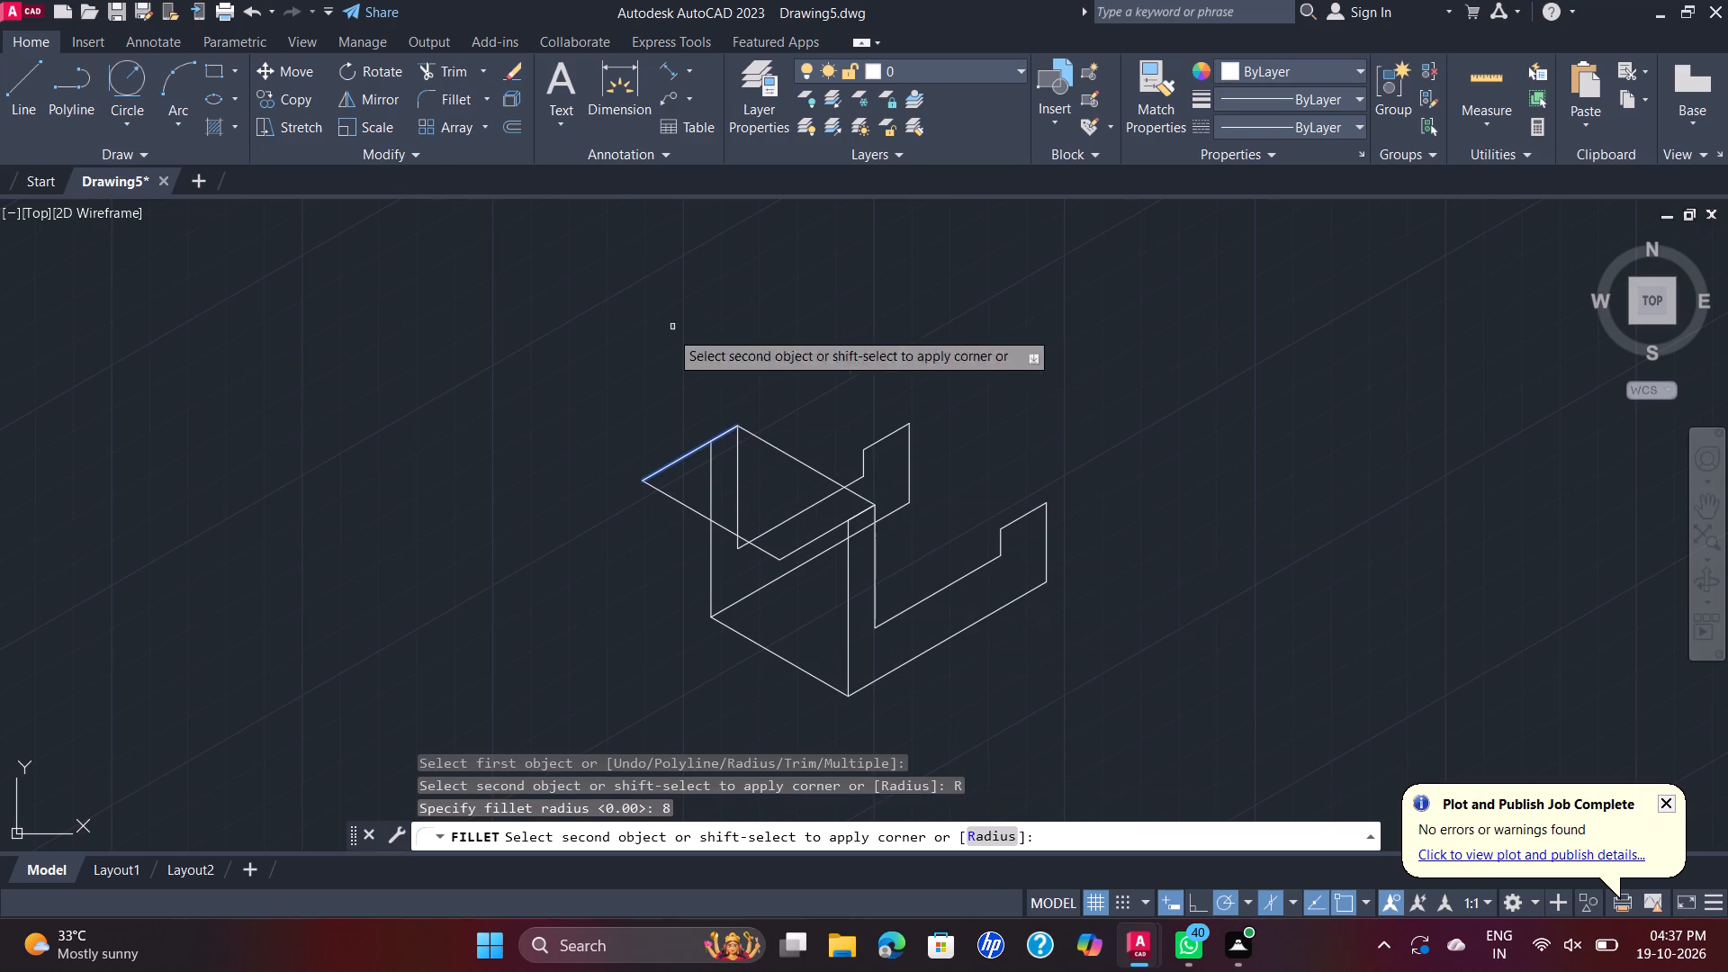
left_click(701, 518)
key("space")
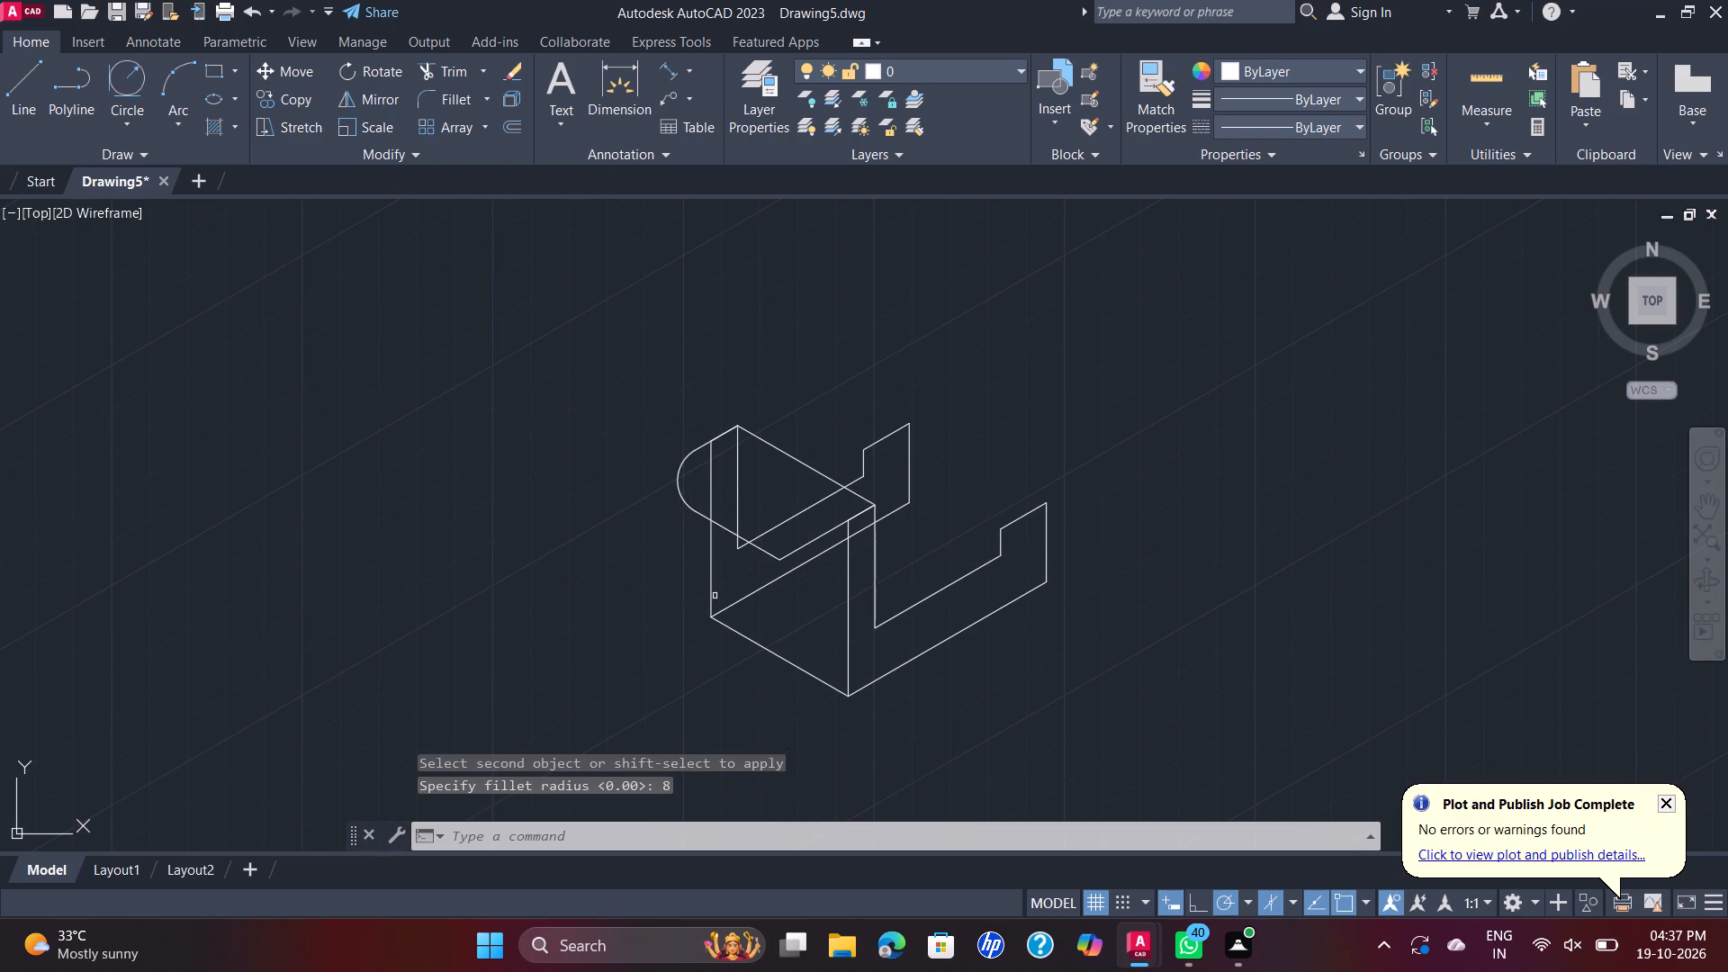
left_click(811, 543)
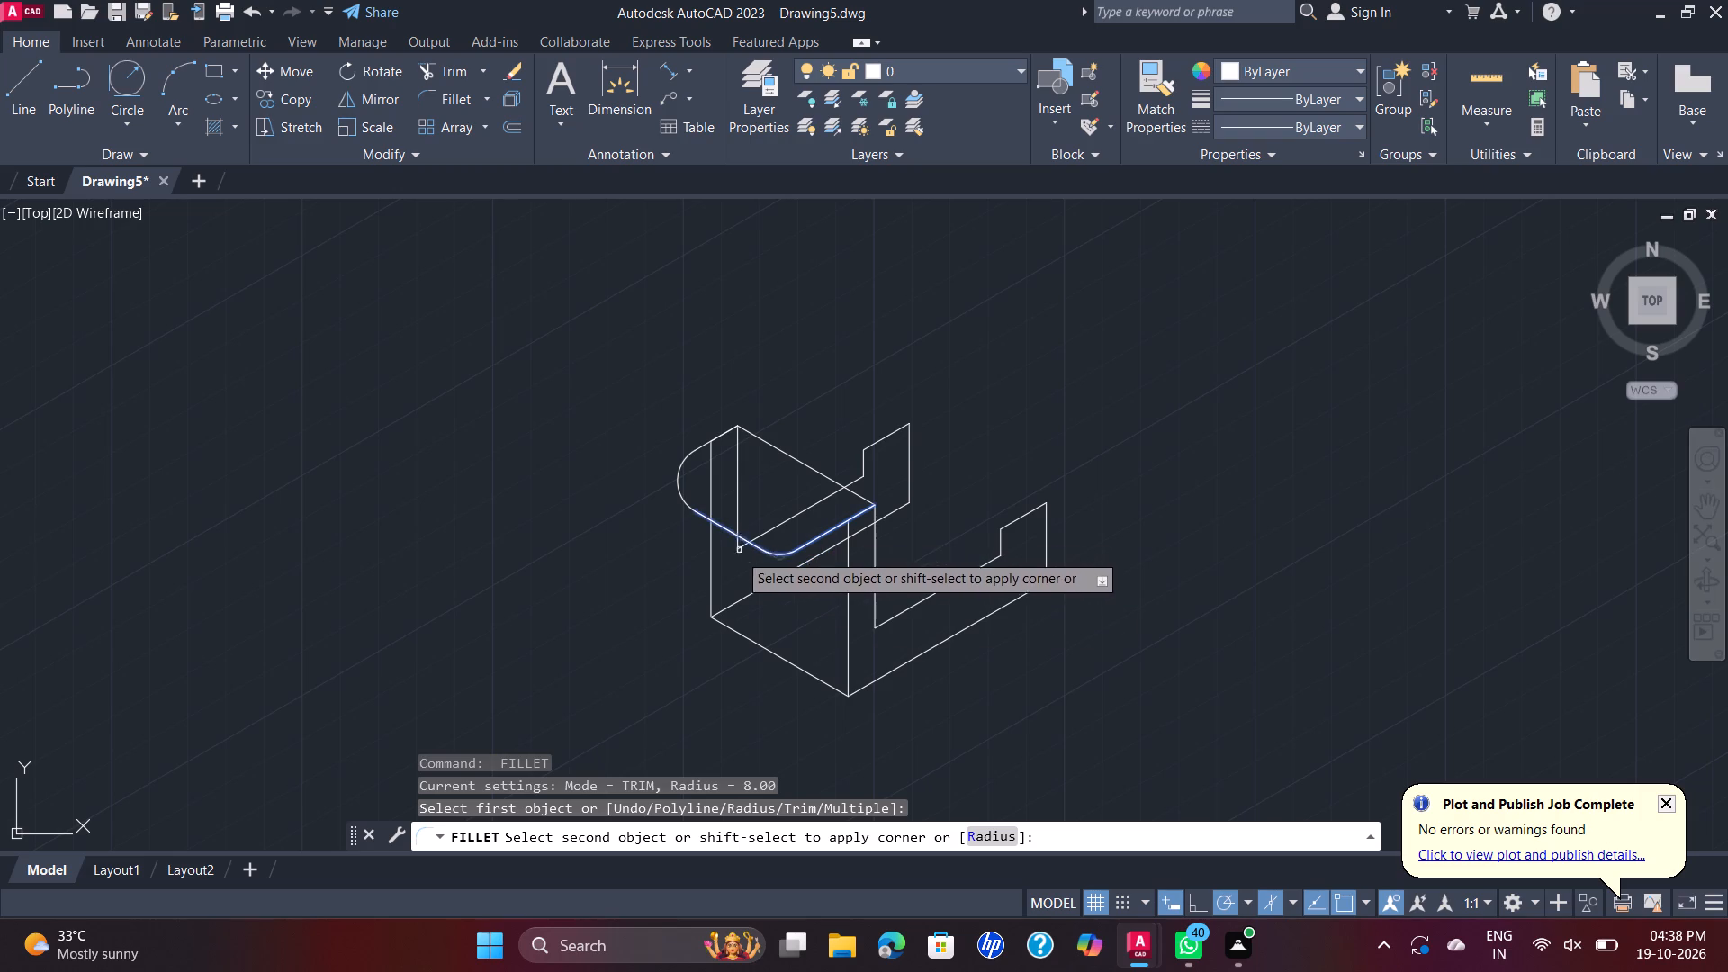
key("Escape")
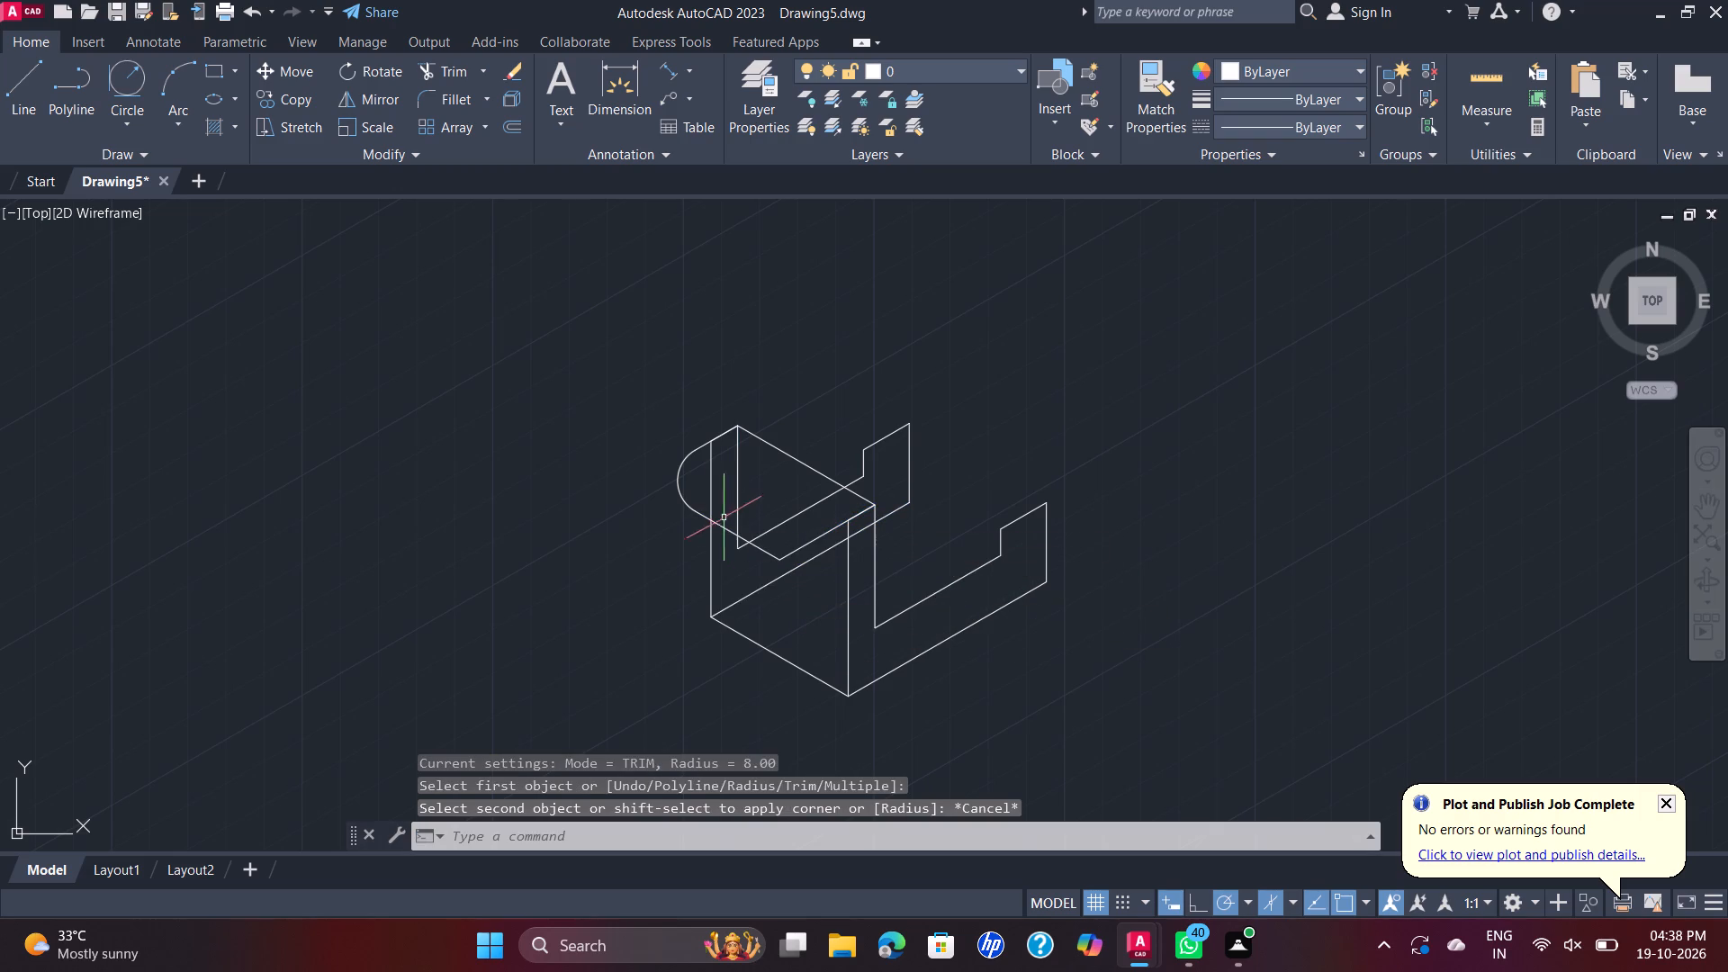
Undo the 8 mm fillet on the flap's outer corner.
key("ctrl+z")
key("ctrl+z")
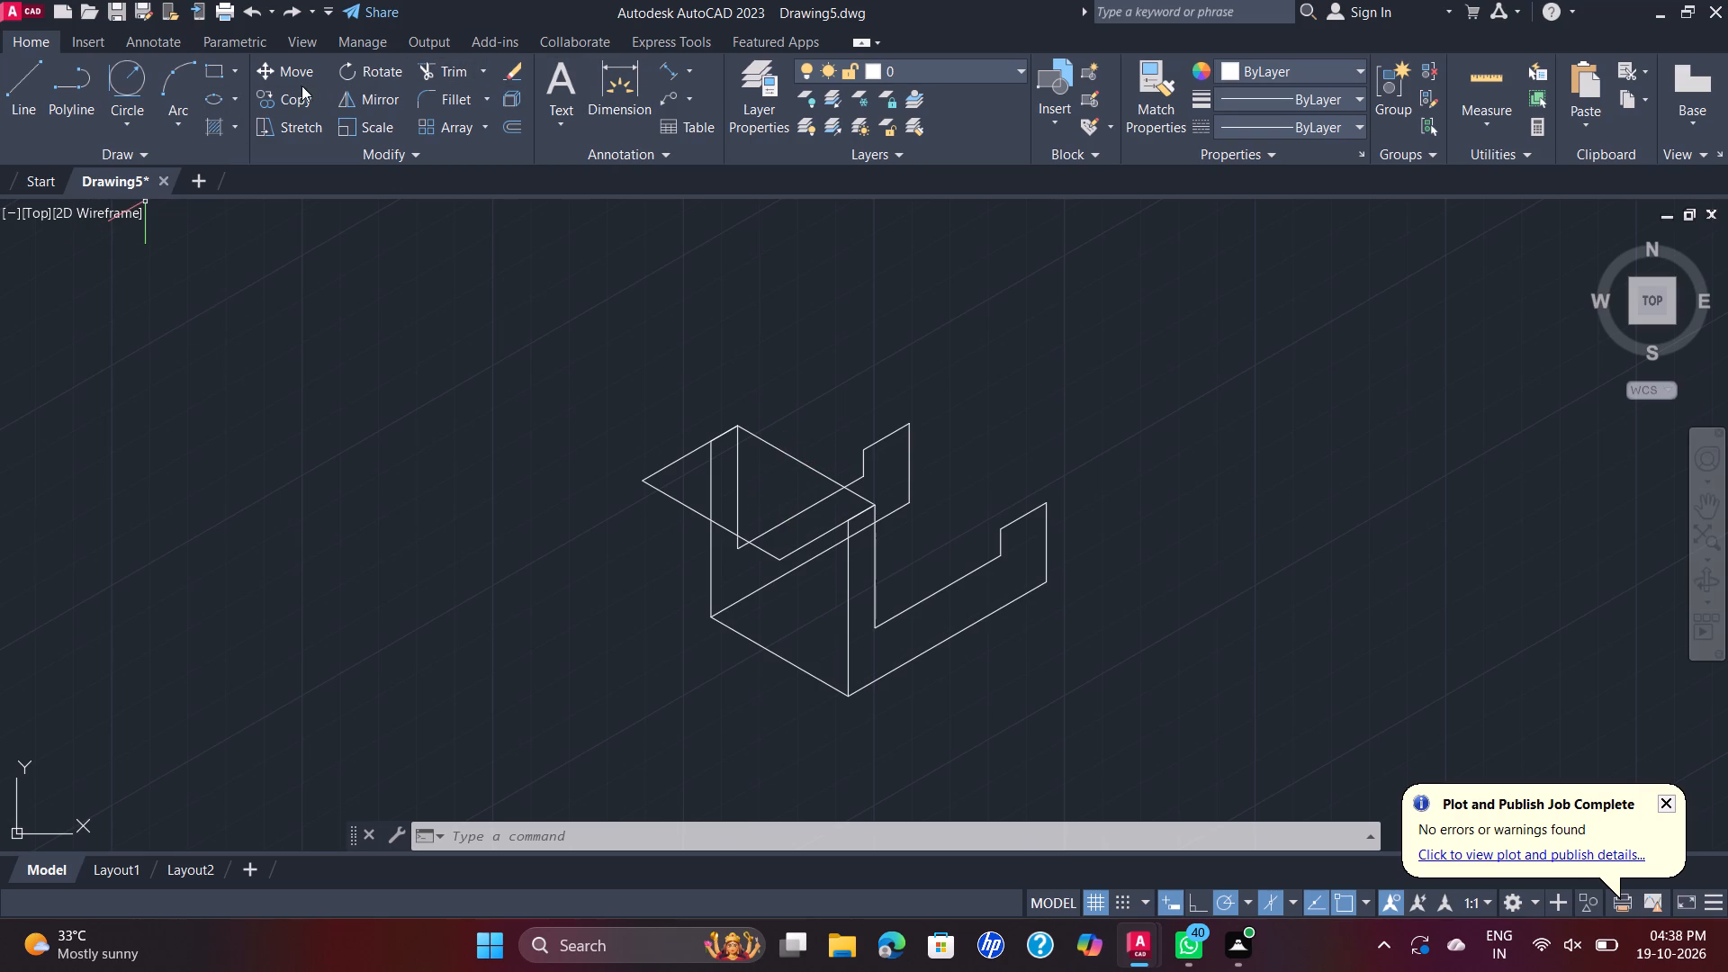
Fillet the flap's outer corner on the original profile's side with an 8 mm radius.
left_click(445, 93)
left_click(828, 534)
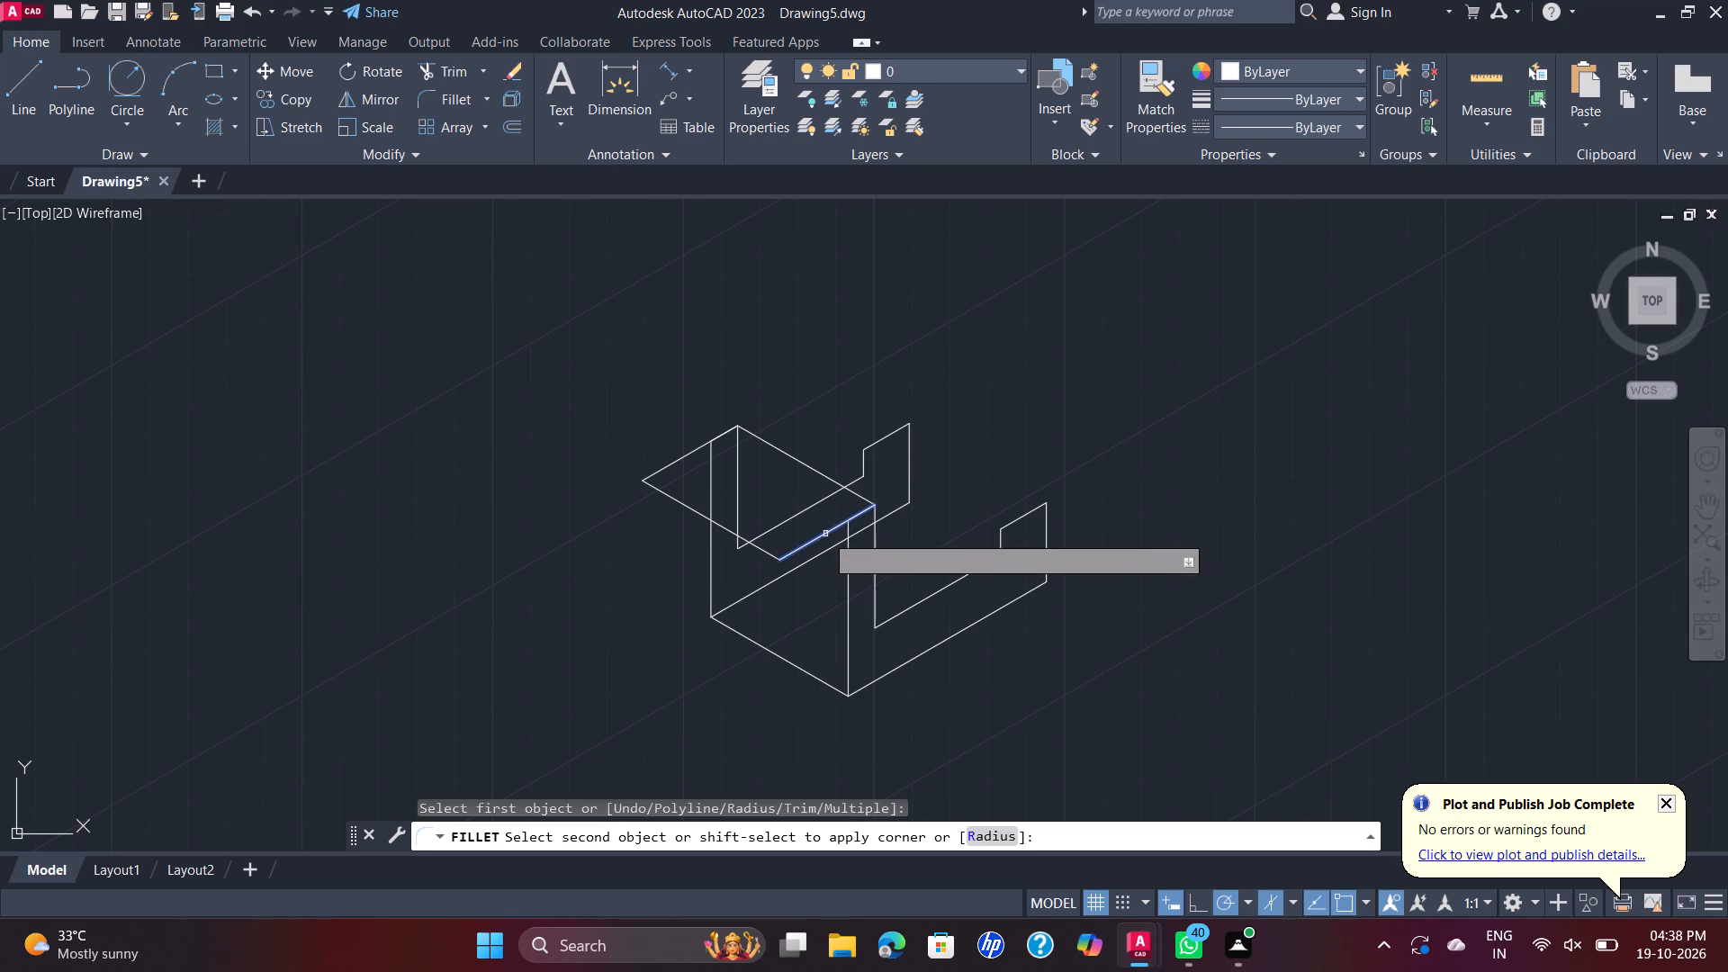
left_click(989, 837)
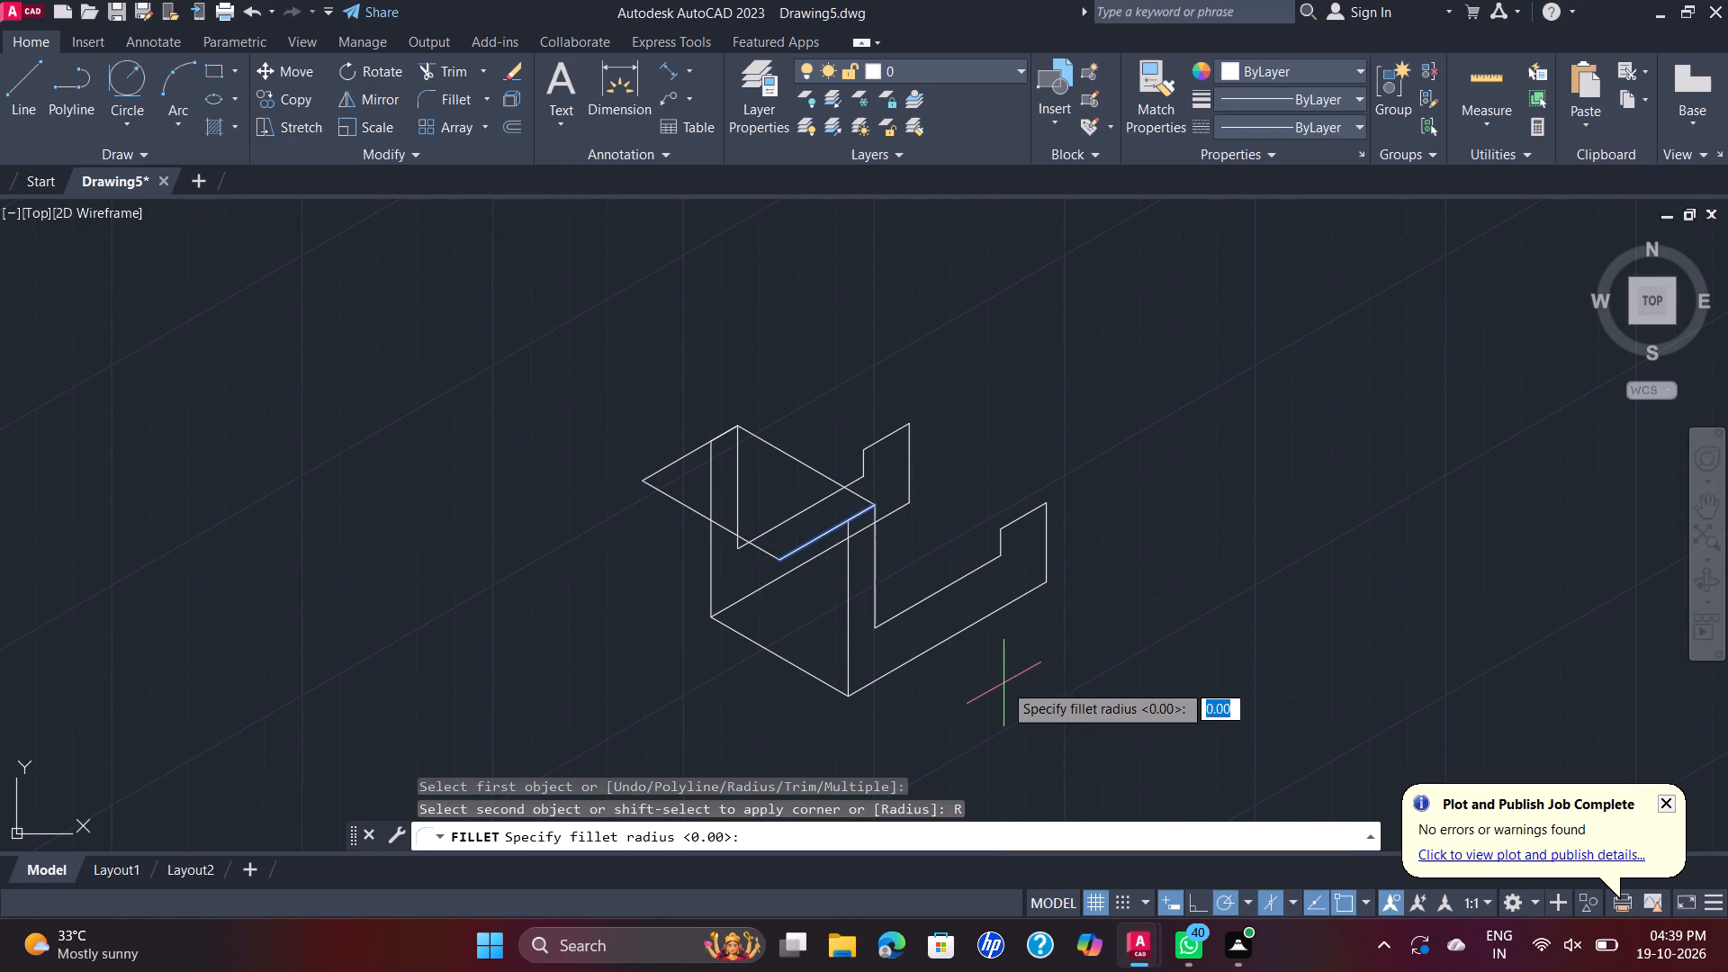
key("8")
key("Return")
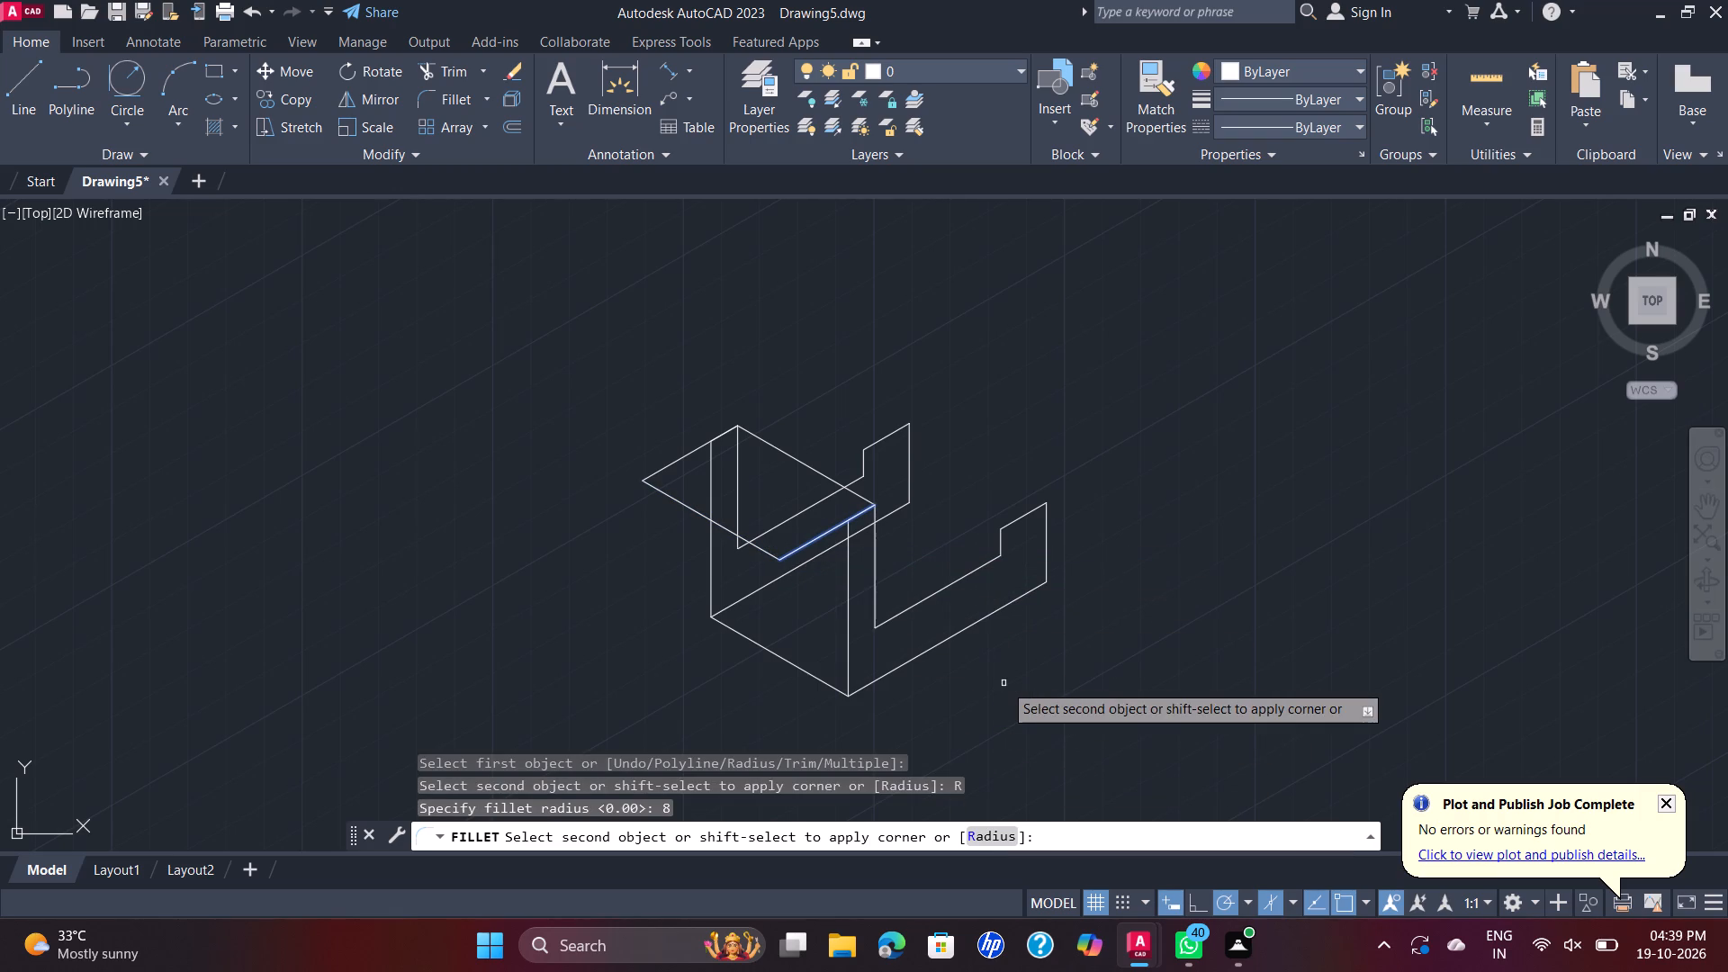
left_click(775, 555)
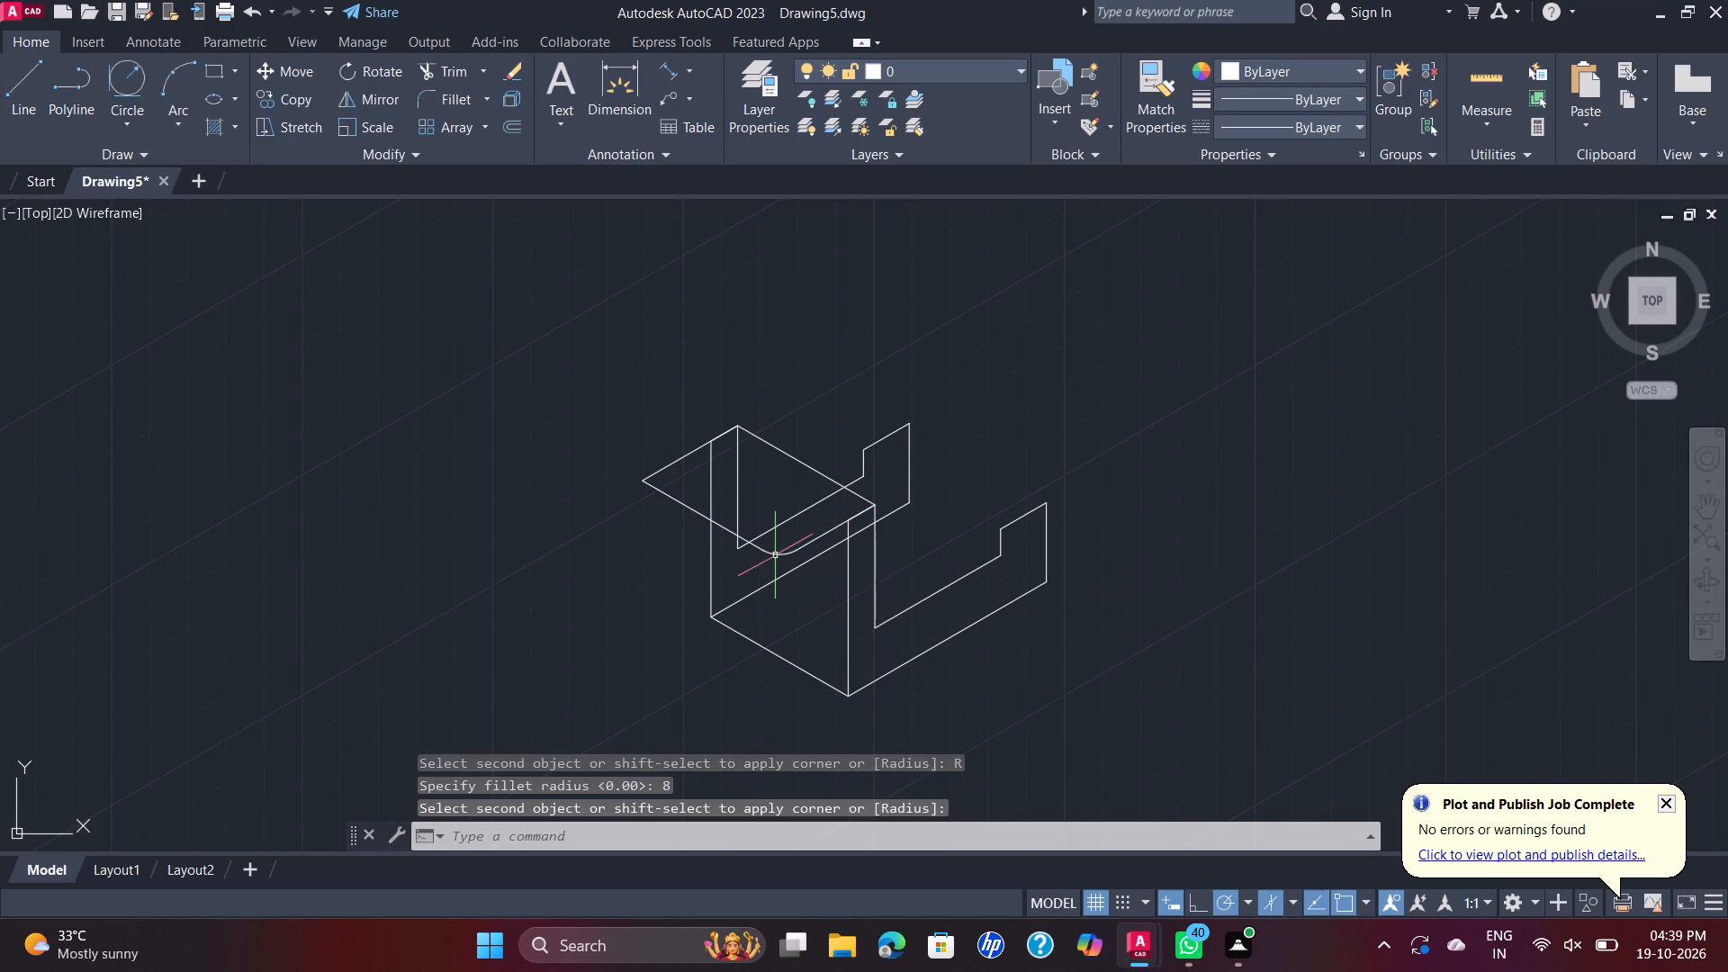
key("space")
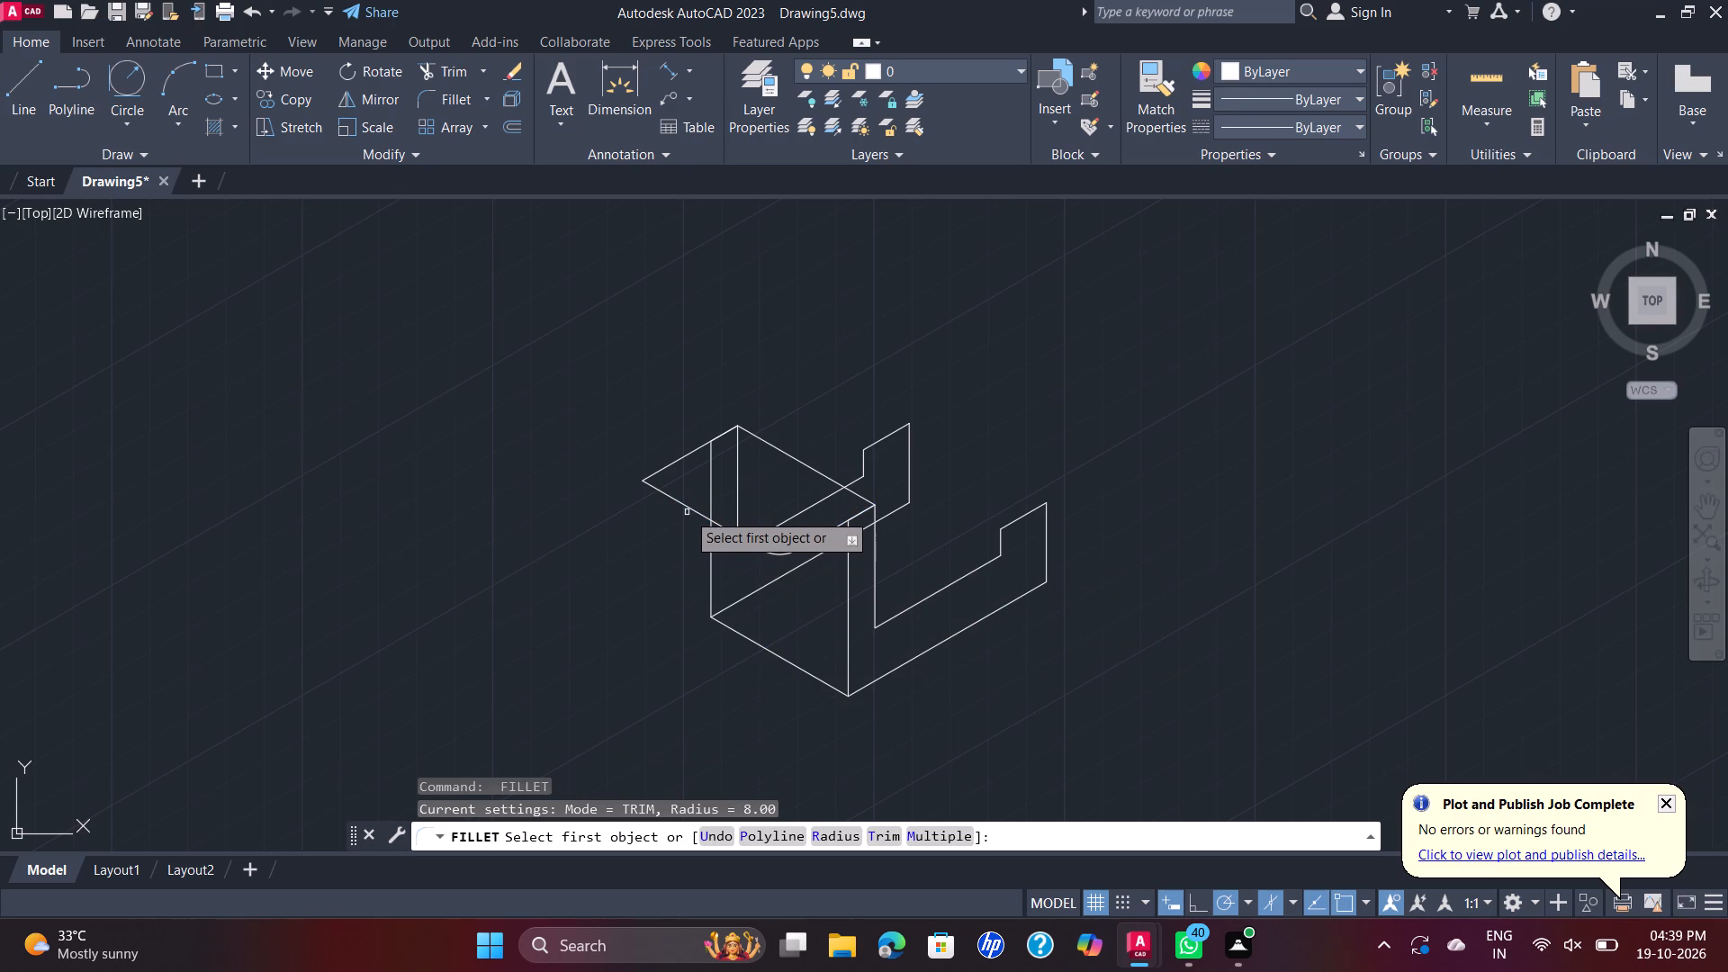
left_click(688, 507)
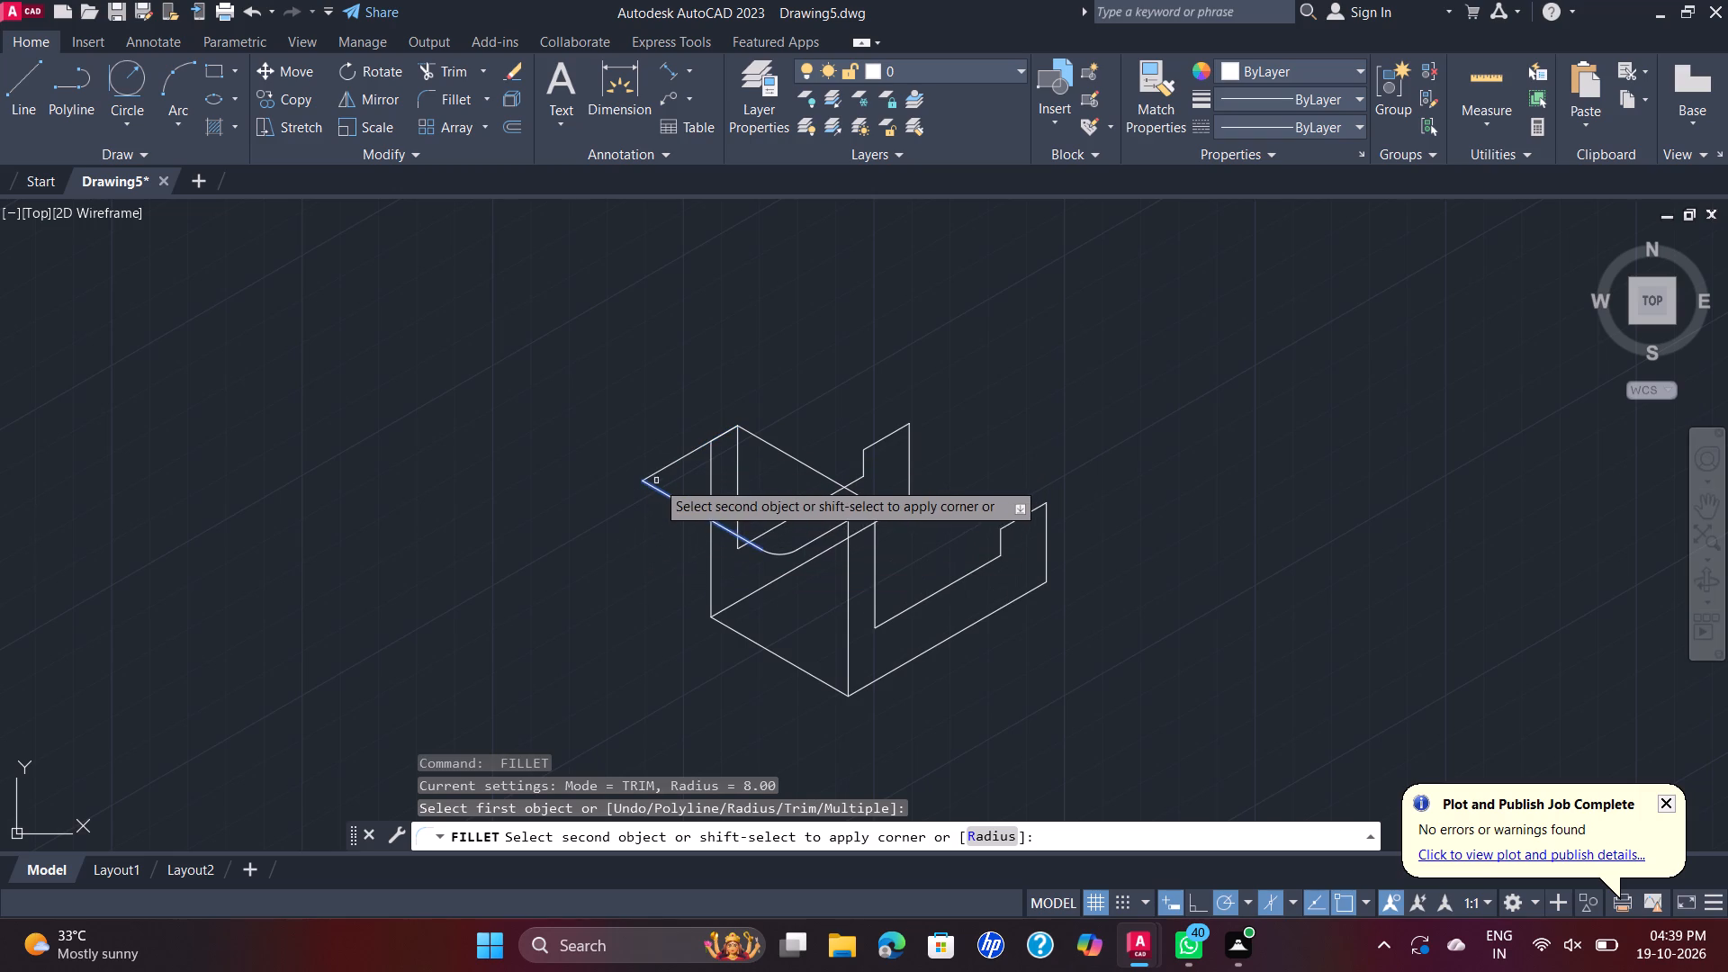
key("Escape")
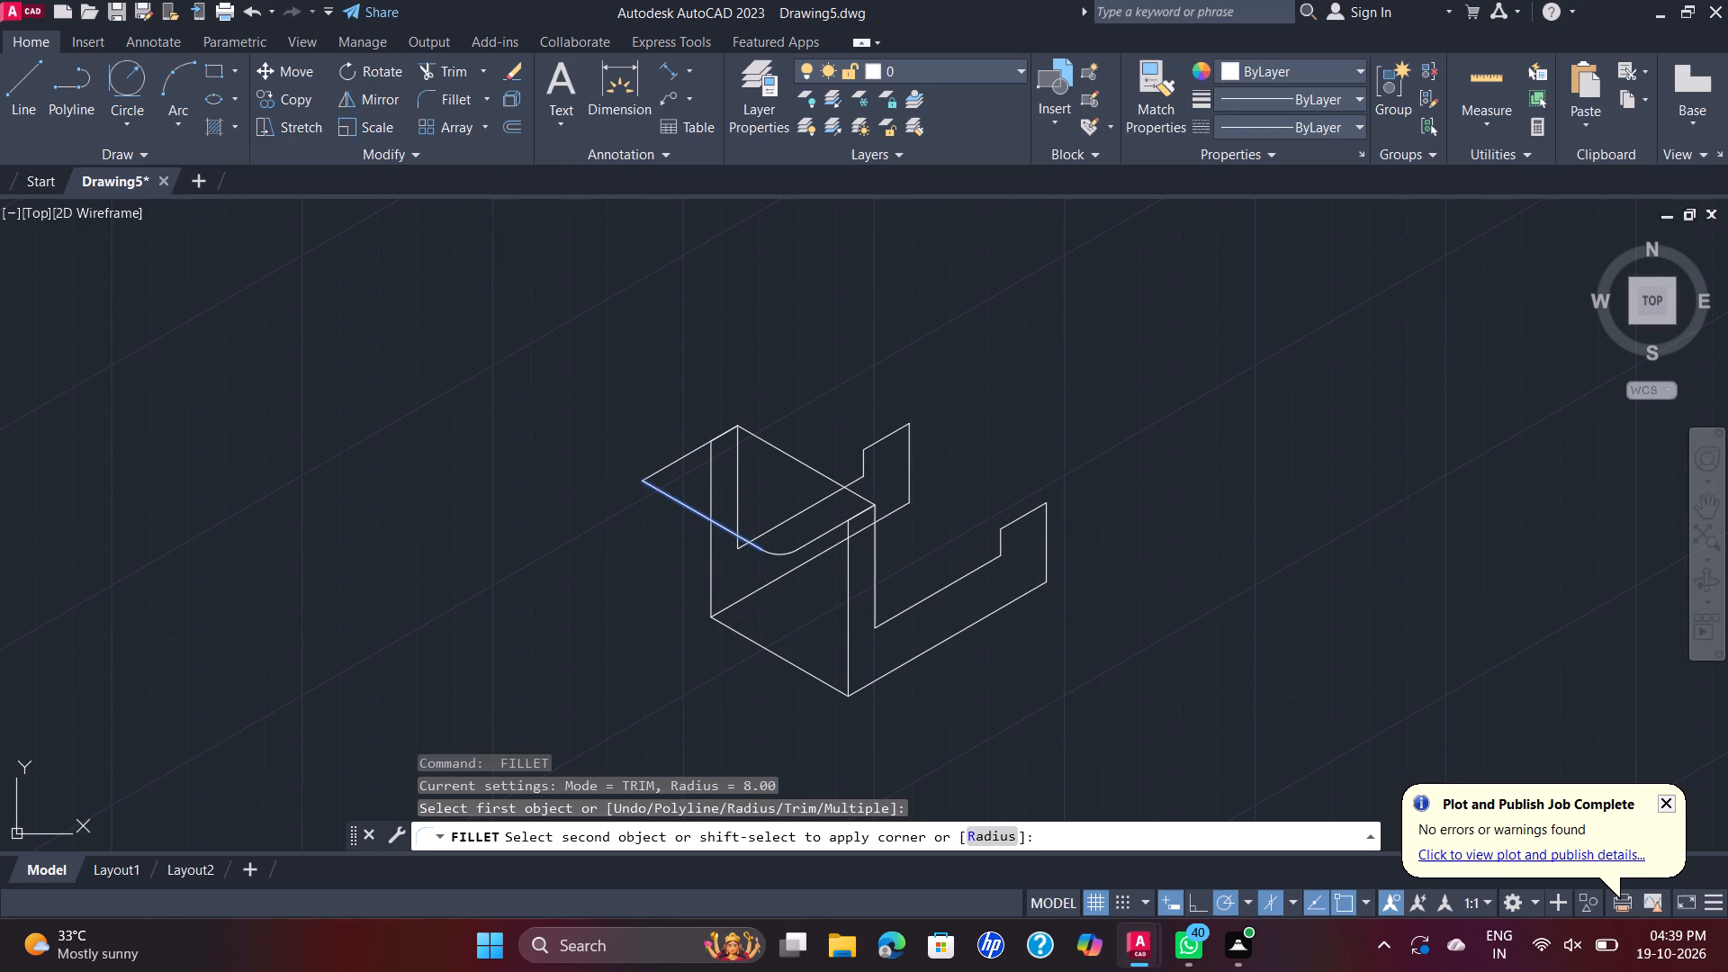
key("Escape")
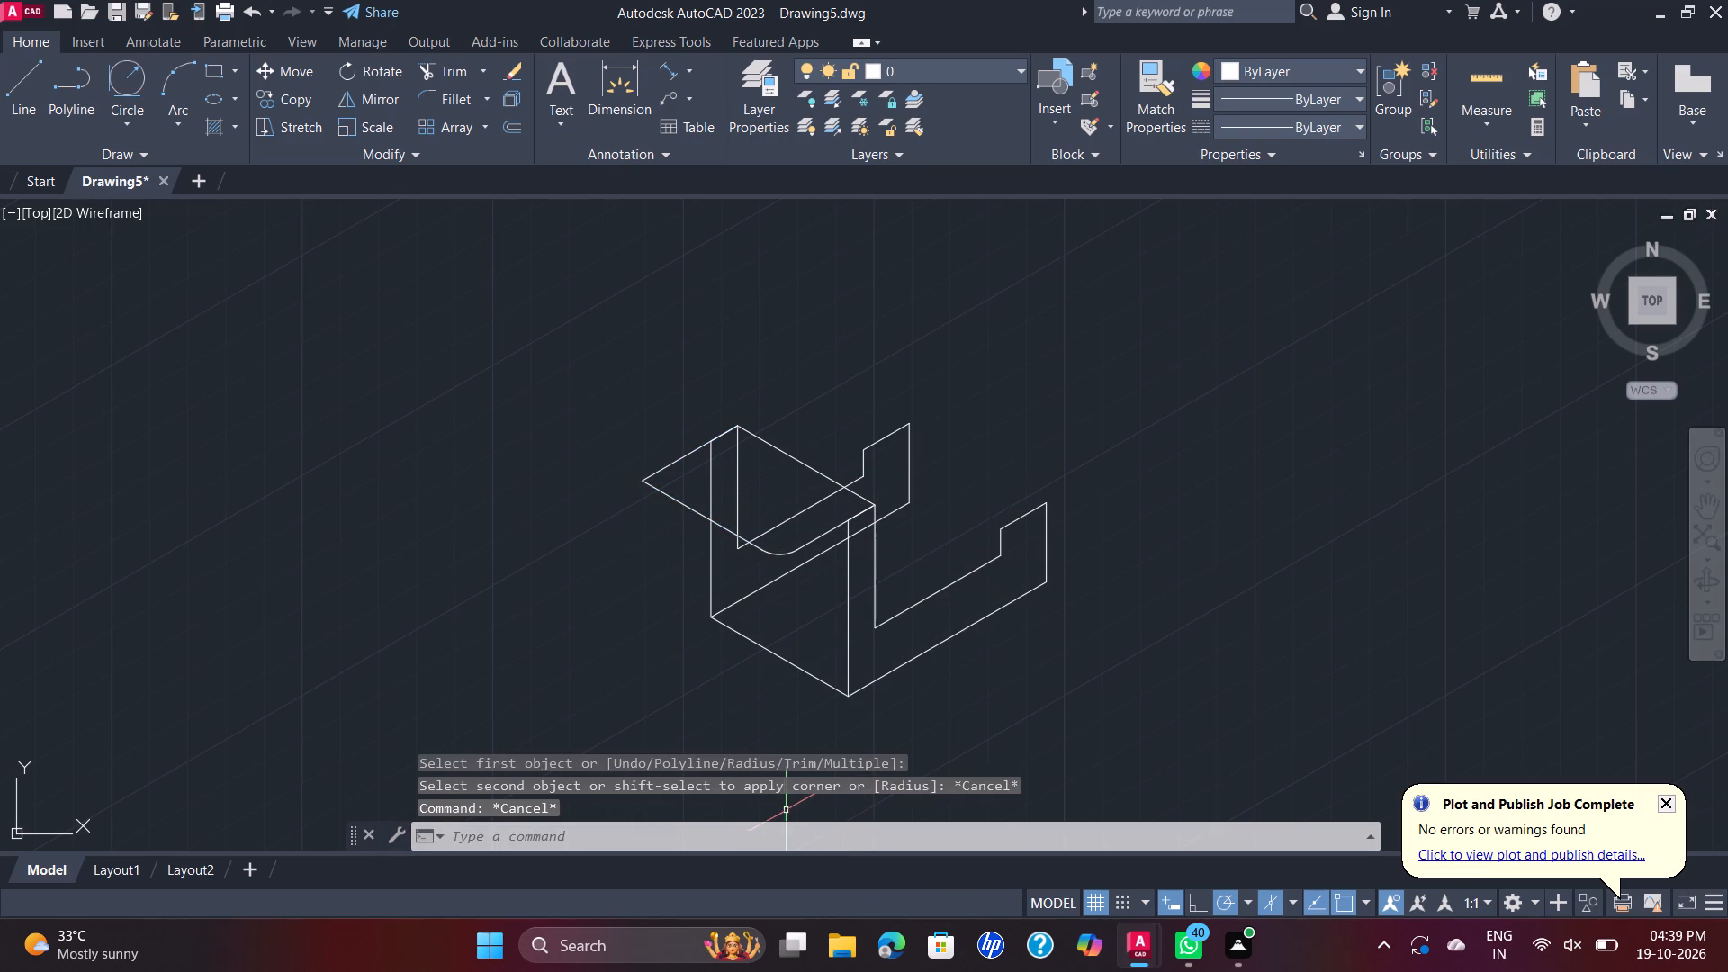
Fillet the flap's remaining sharp outer corner, on the copied profile's side, with a 4 mm radius.
key("space")
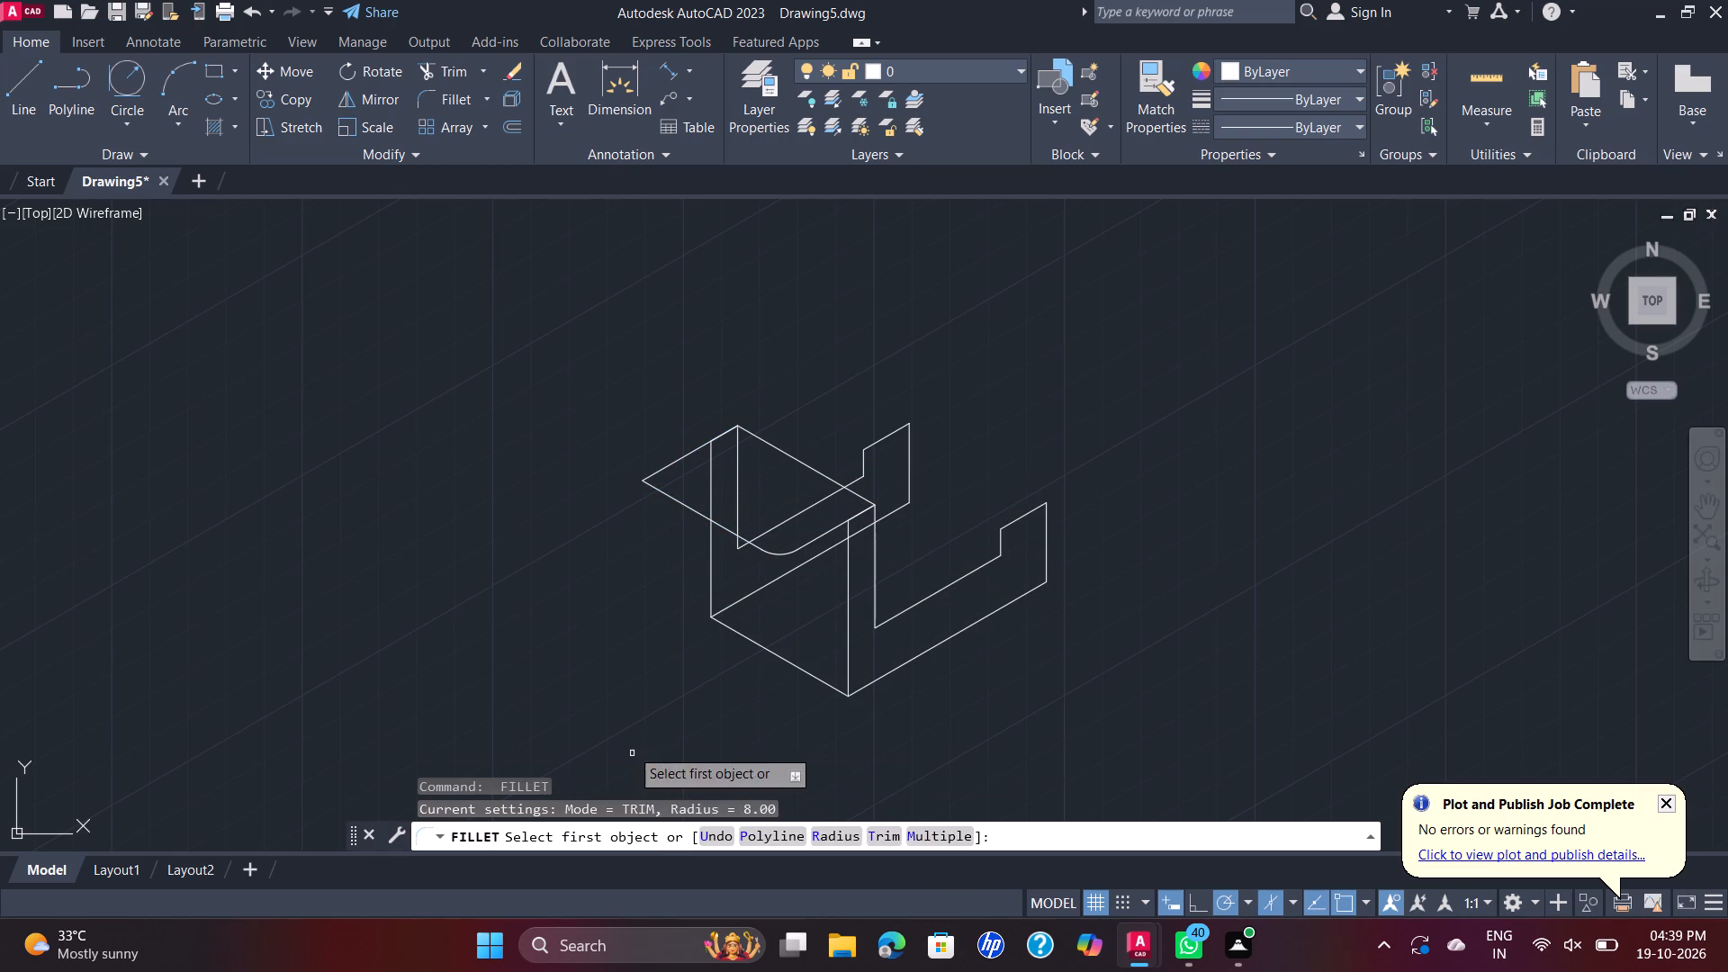
left_click(836, 835)
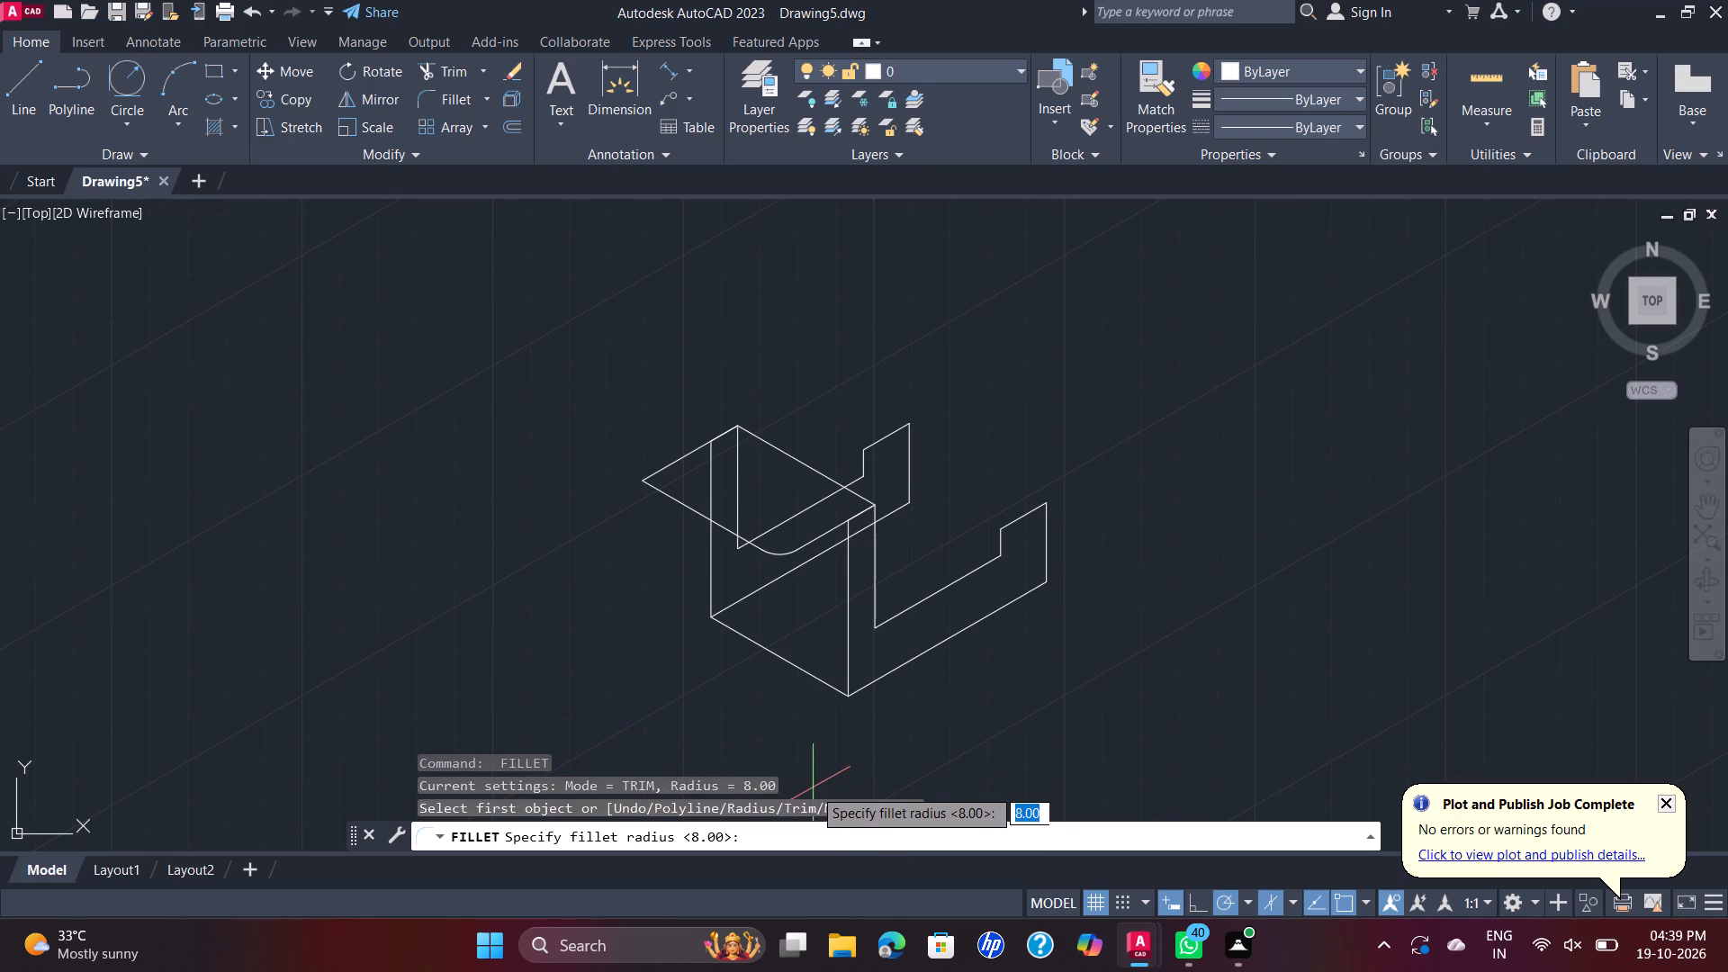
key("4")
key("Return")
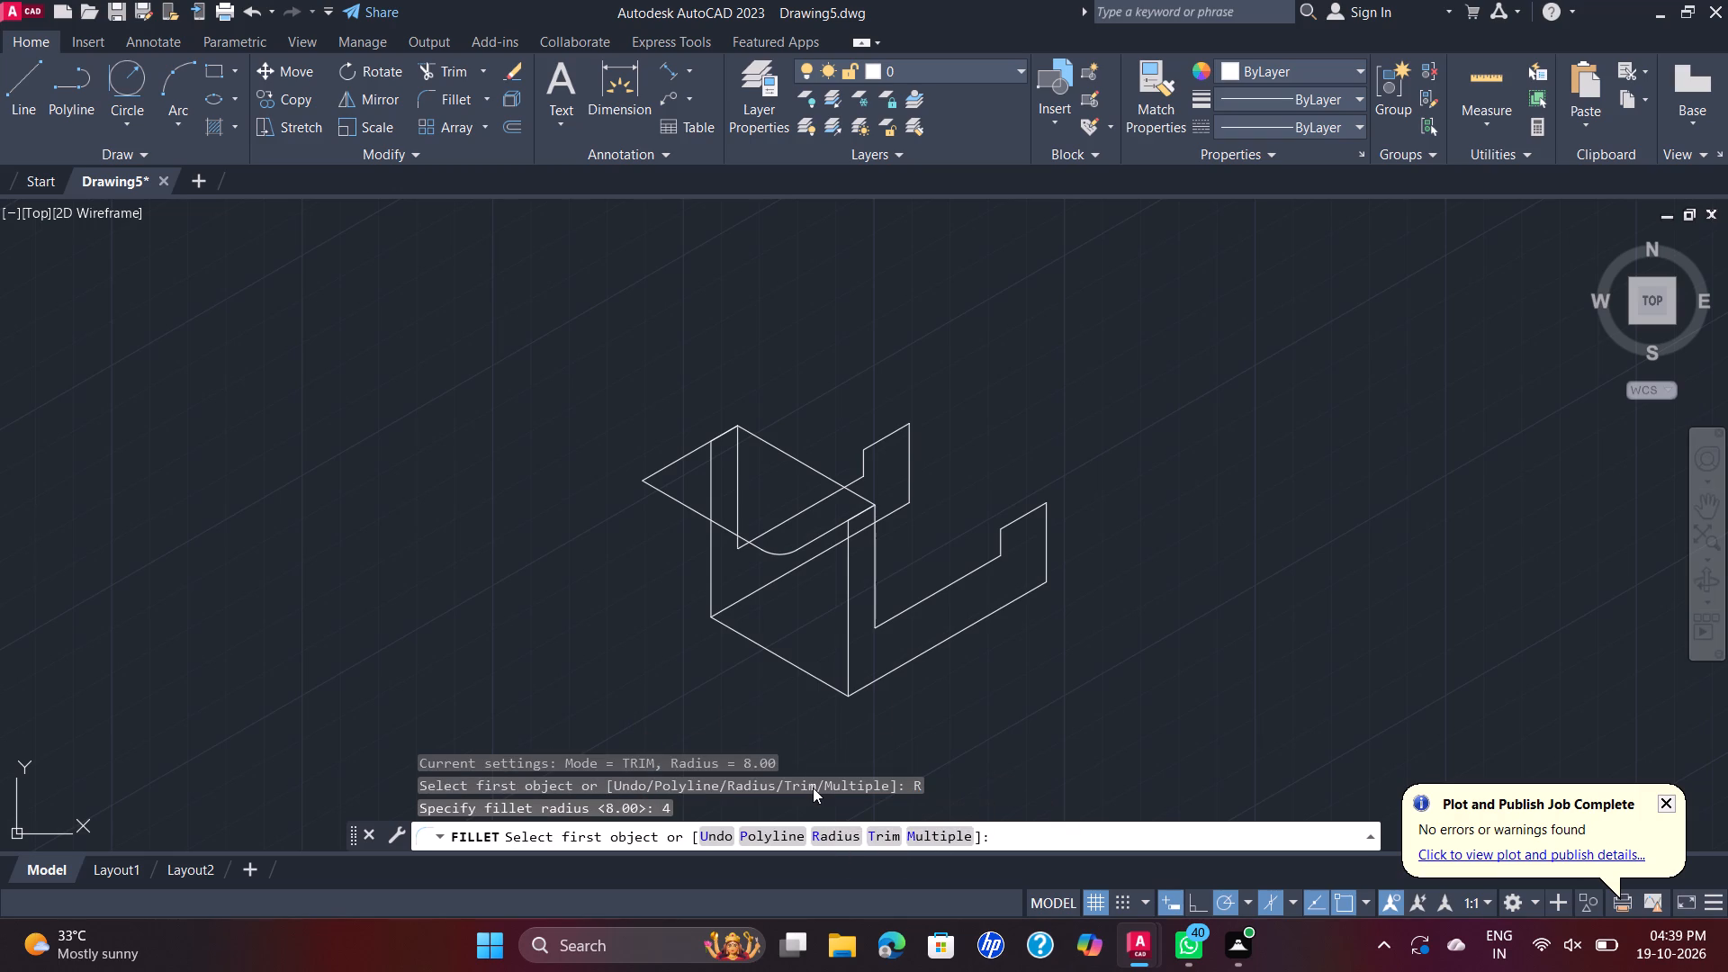
left_click(667, 494)
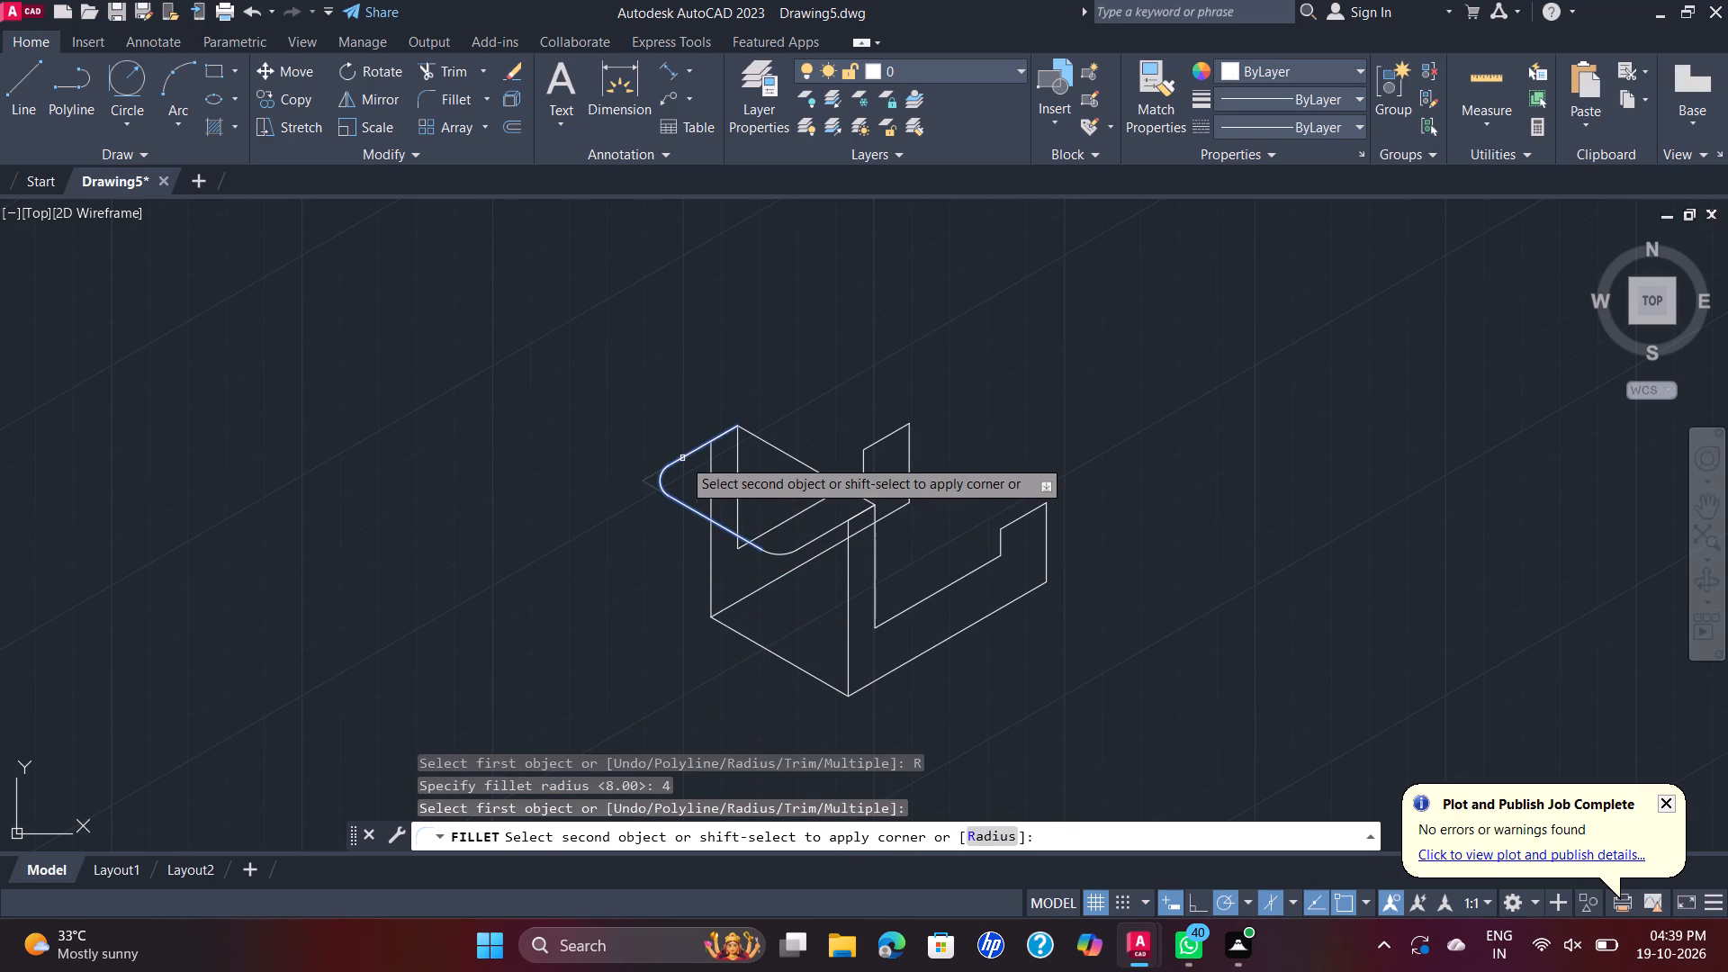
left_click(682, 458)
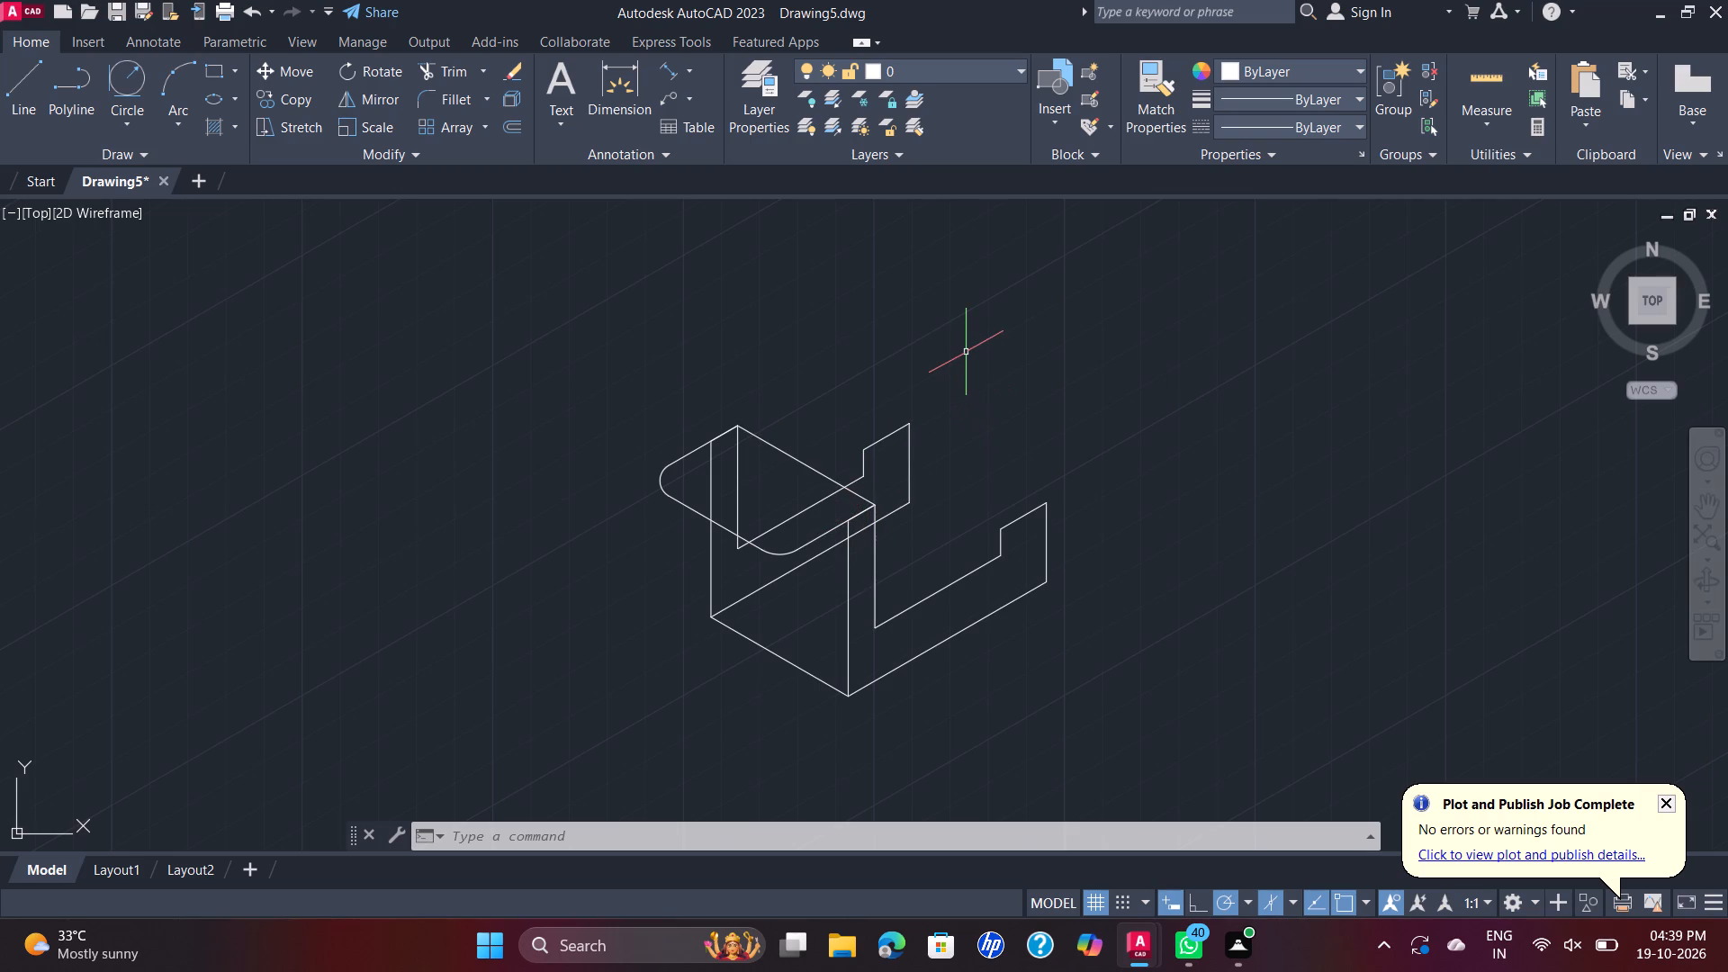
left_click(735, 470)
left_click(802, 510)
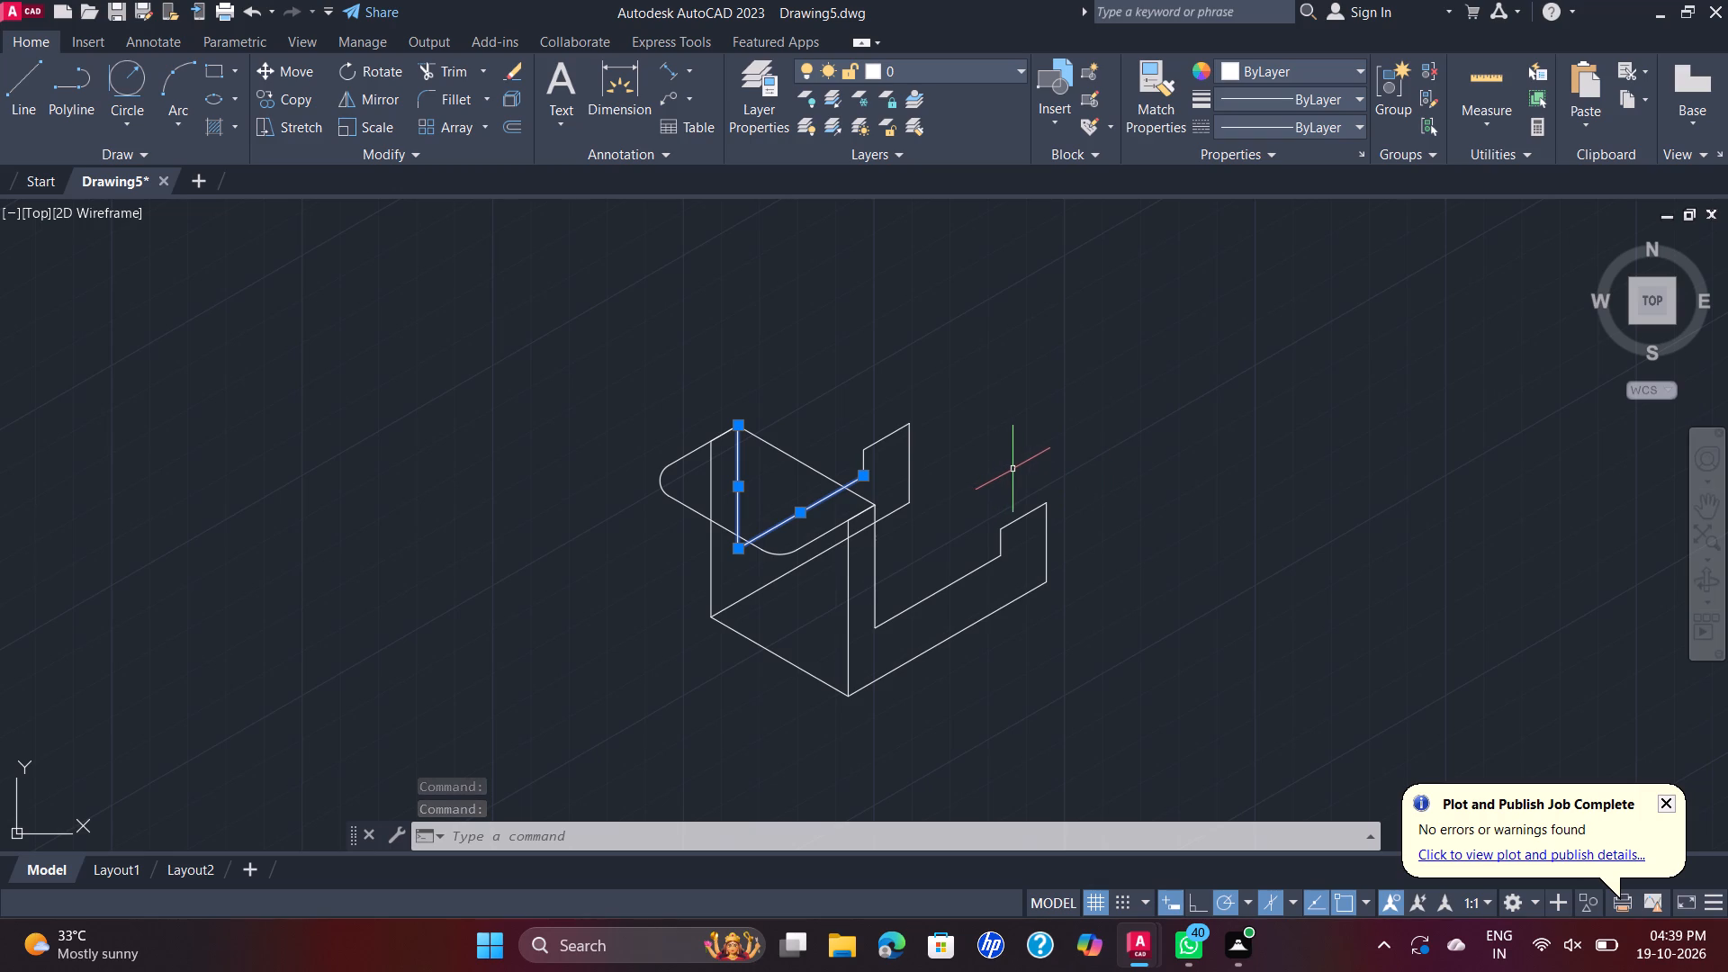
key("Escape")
Delete the copied profile's inner vertical edge that runs down from the flap's back corner.
left_click(739, 495)
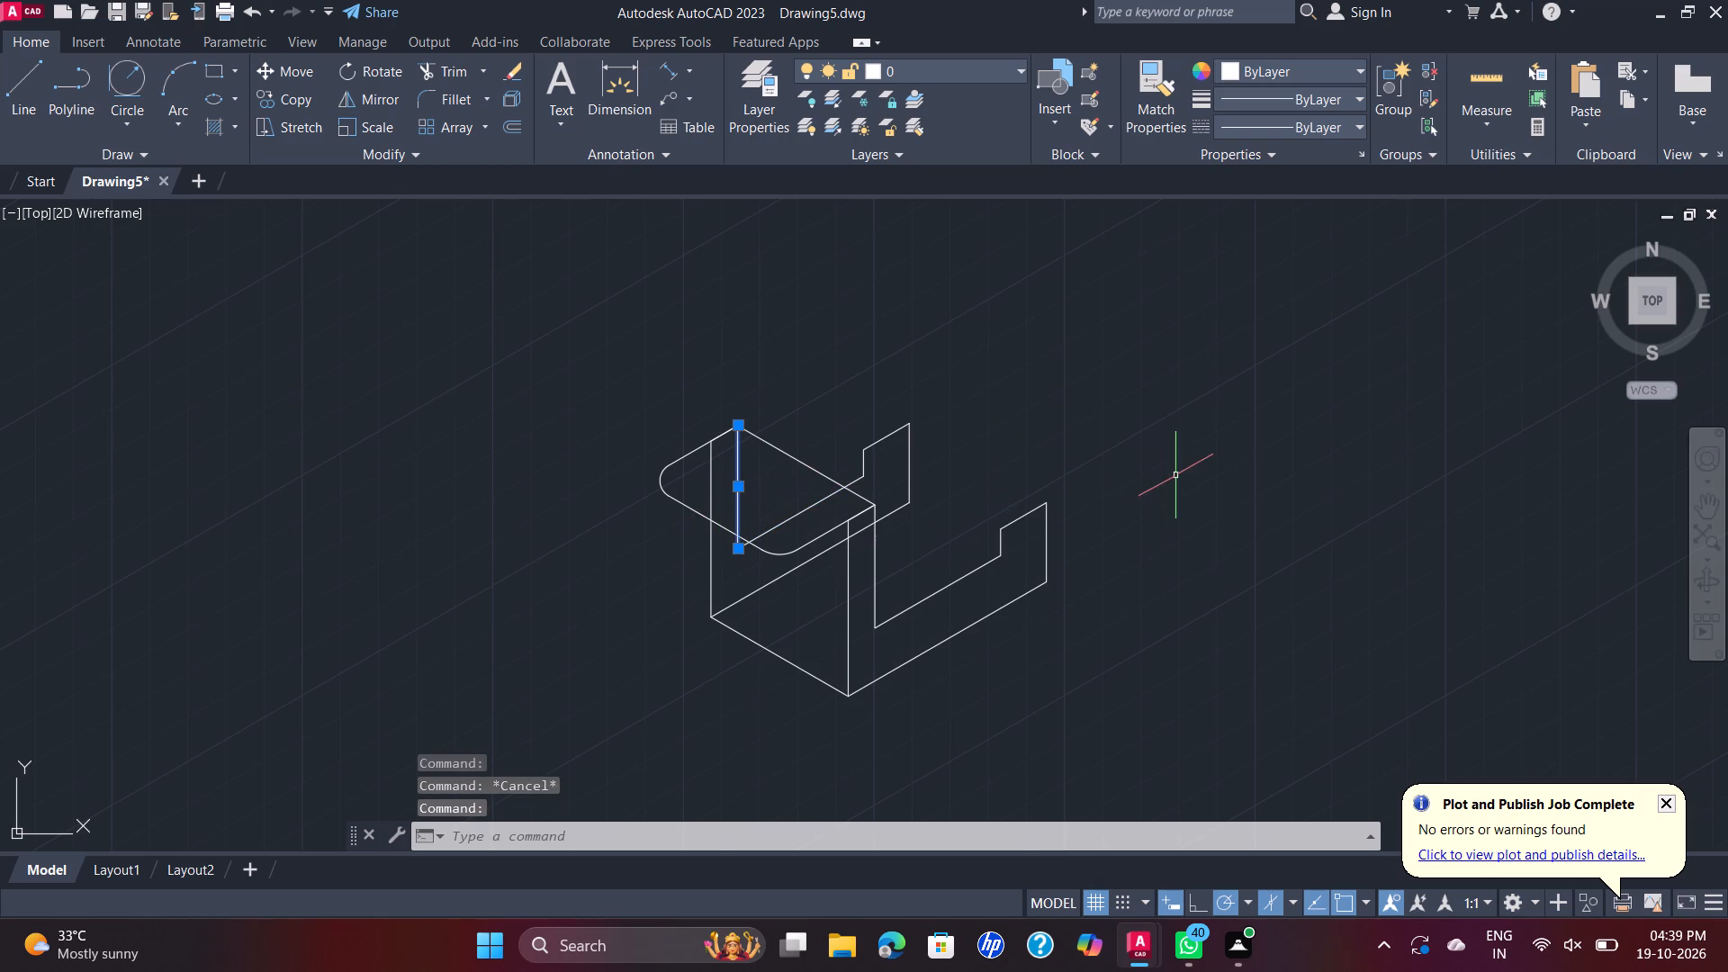
key("Delete")
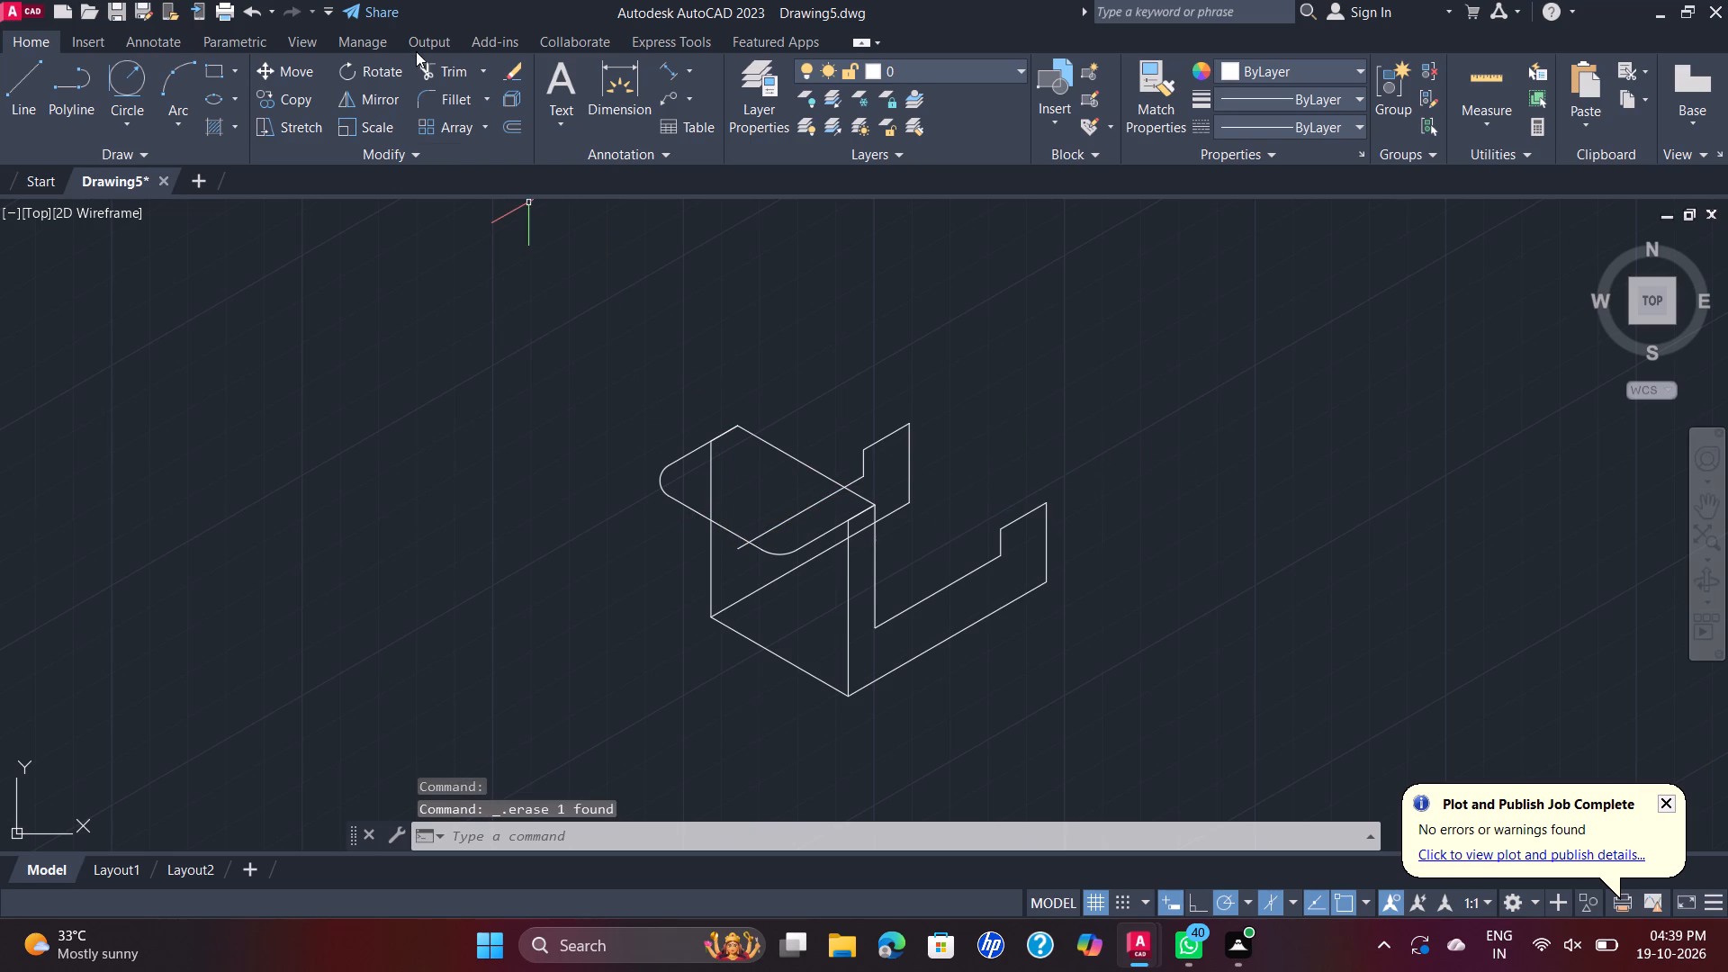
Trim the copied profile's inner slanted edge under the flap and the vertical edge crossing the flap's top face.
left_click(417, 71)
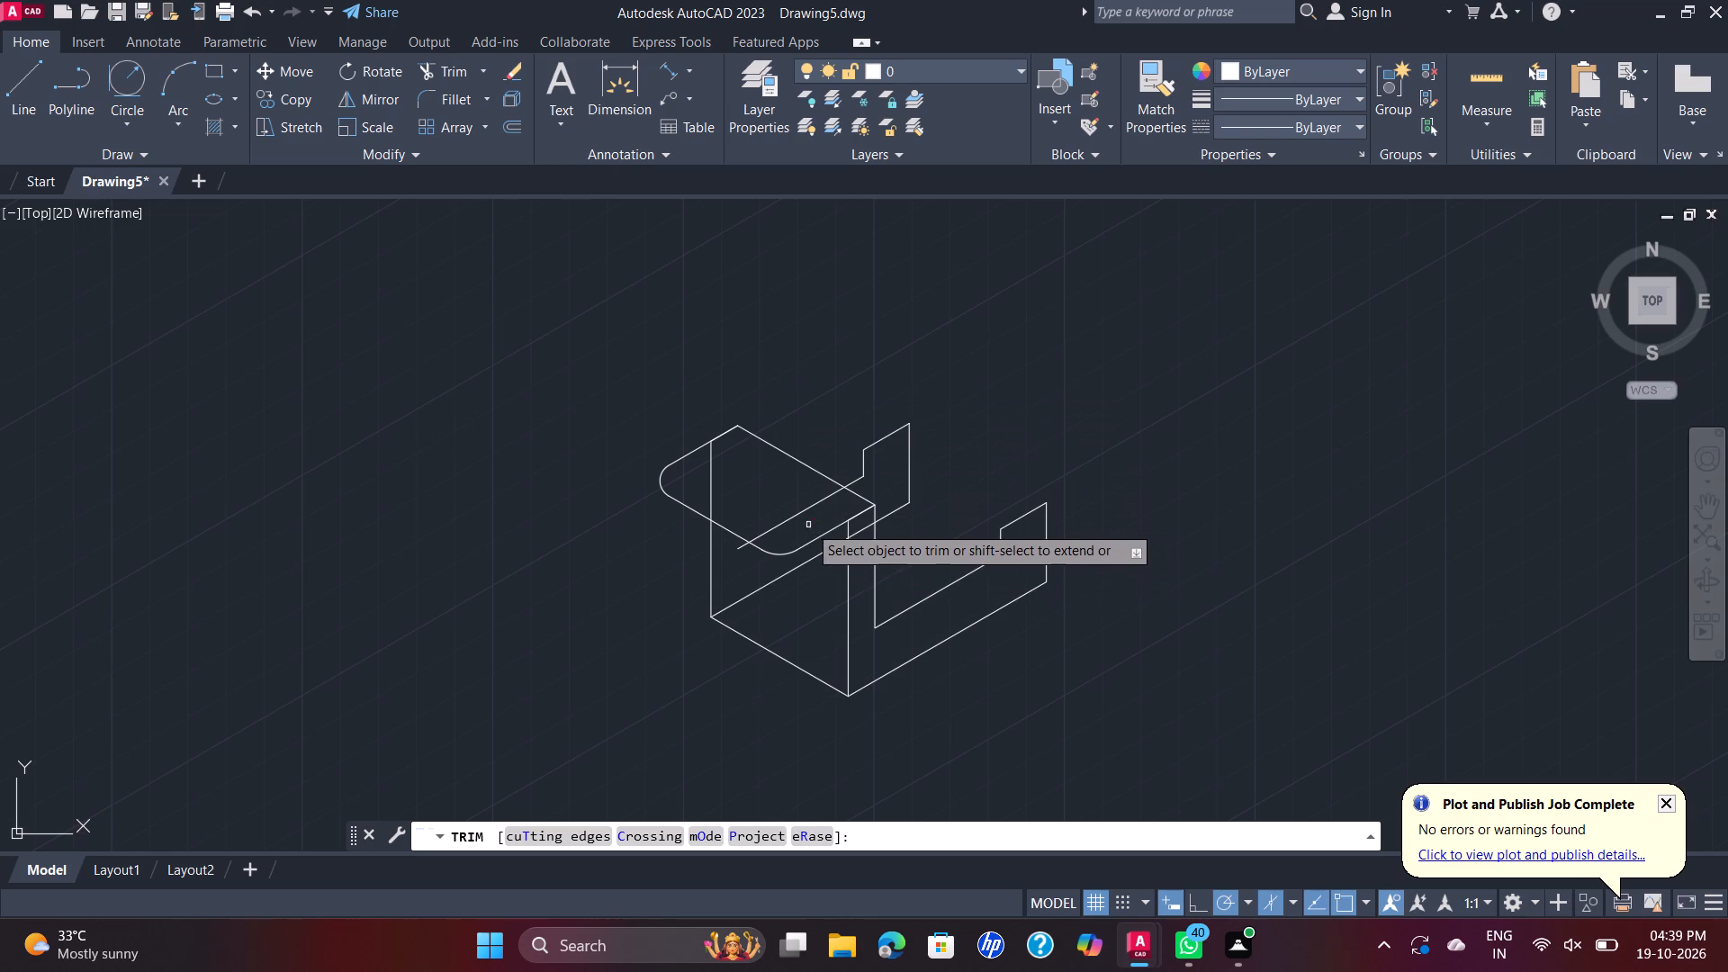
left_click(803, 509)
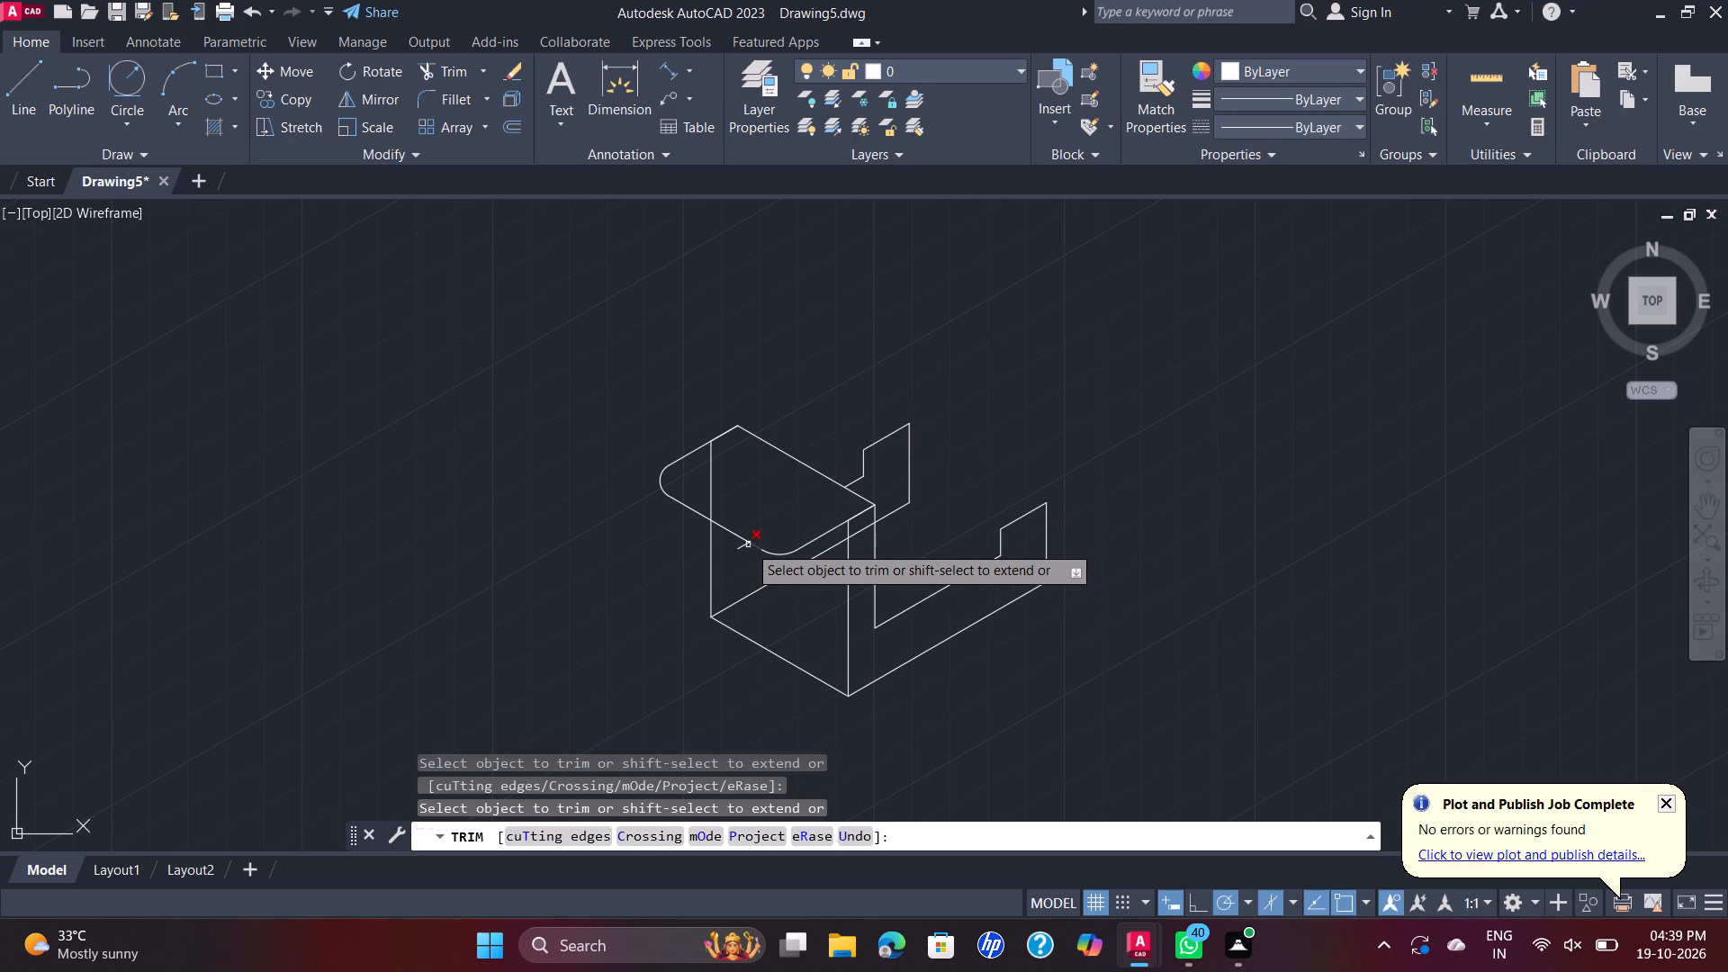
left_click(742, 547)
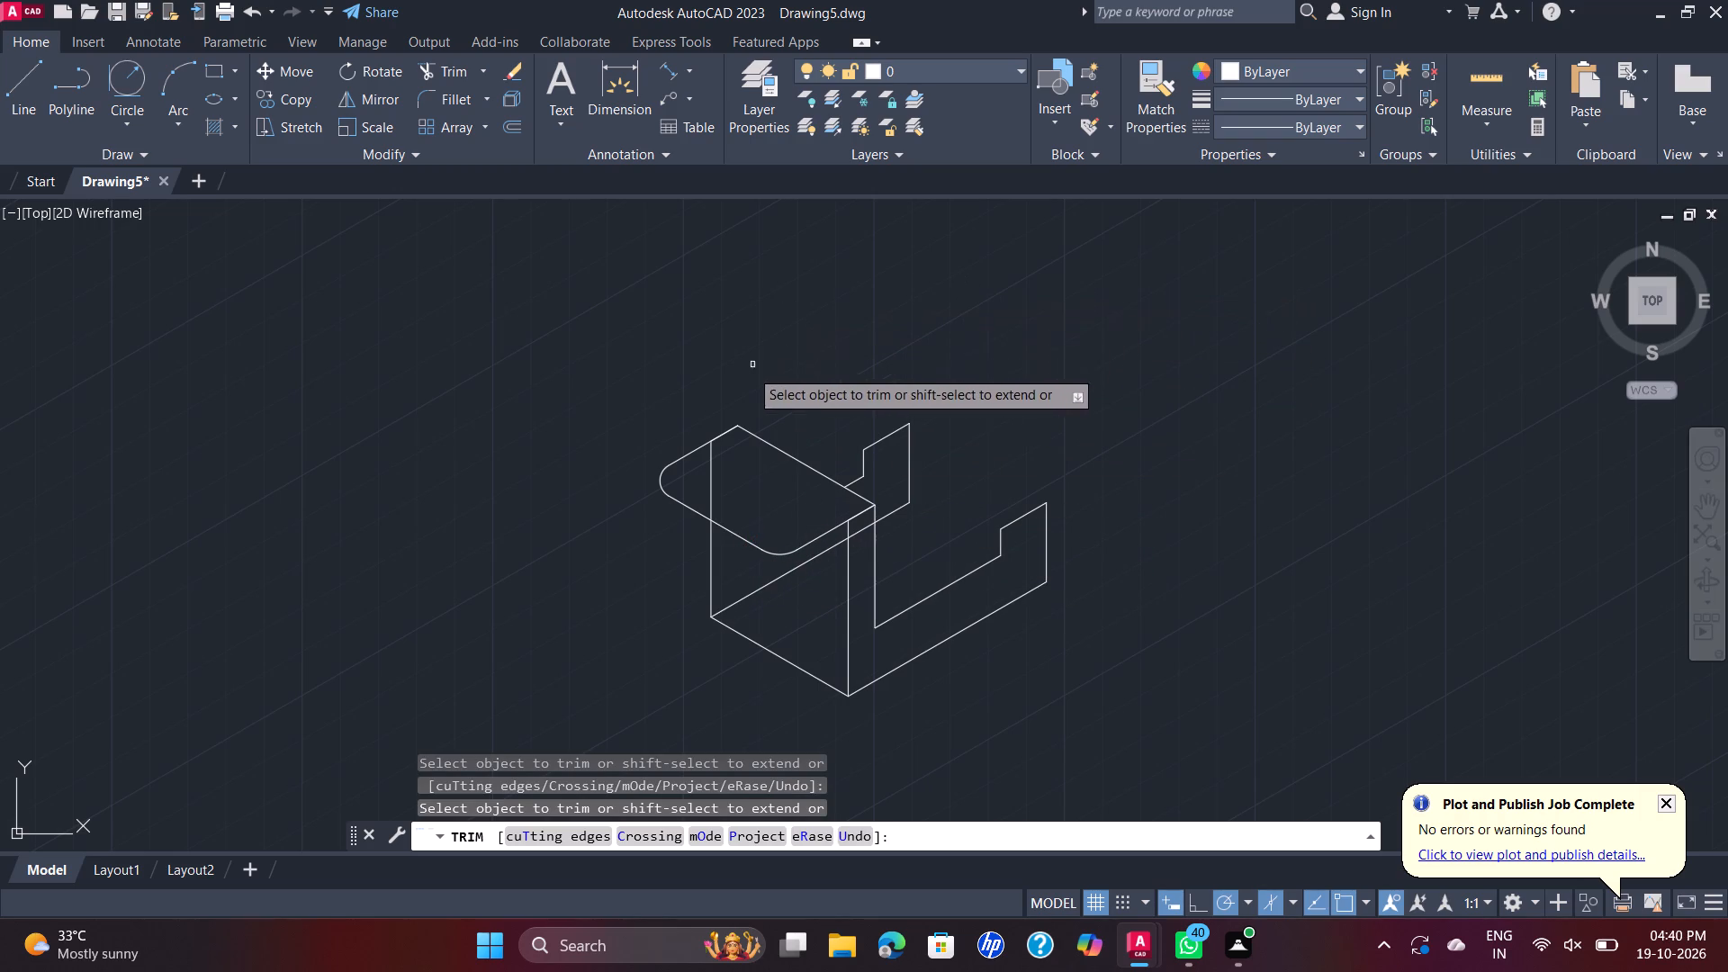
left_click(715, 481)
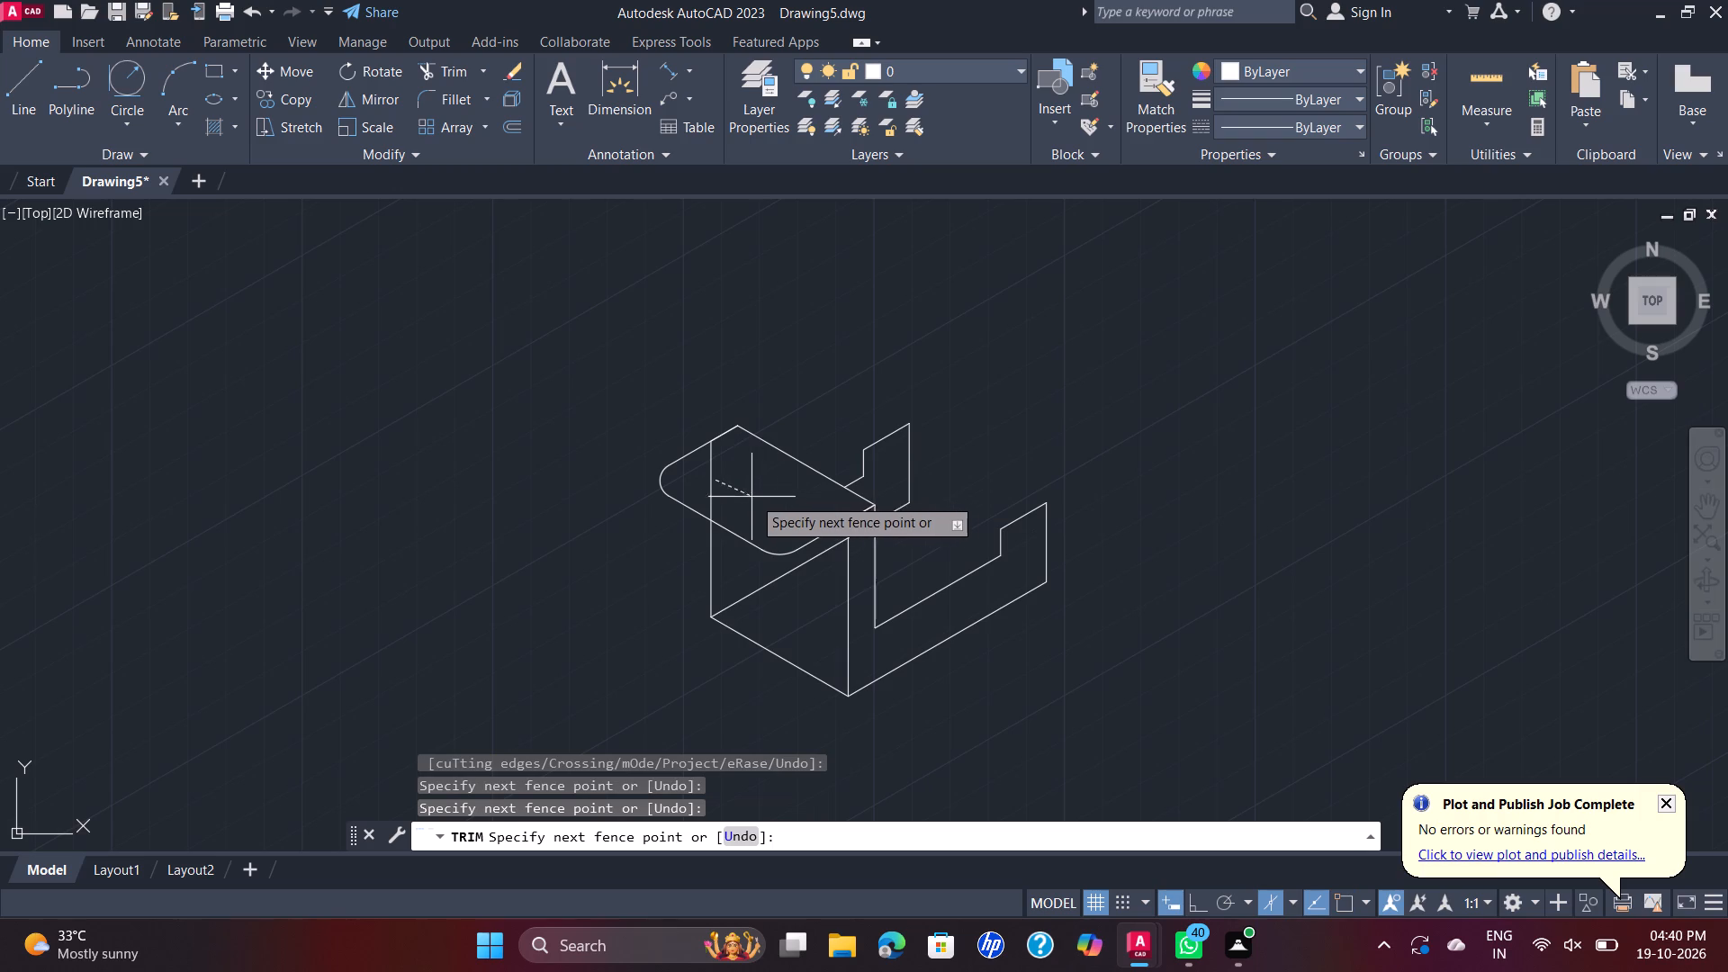
left_click(704, 473)
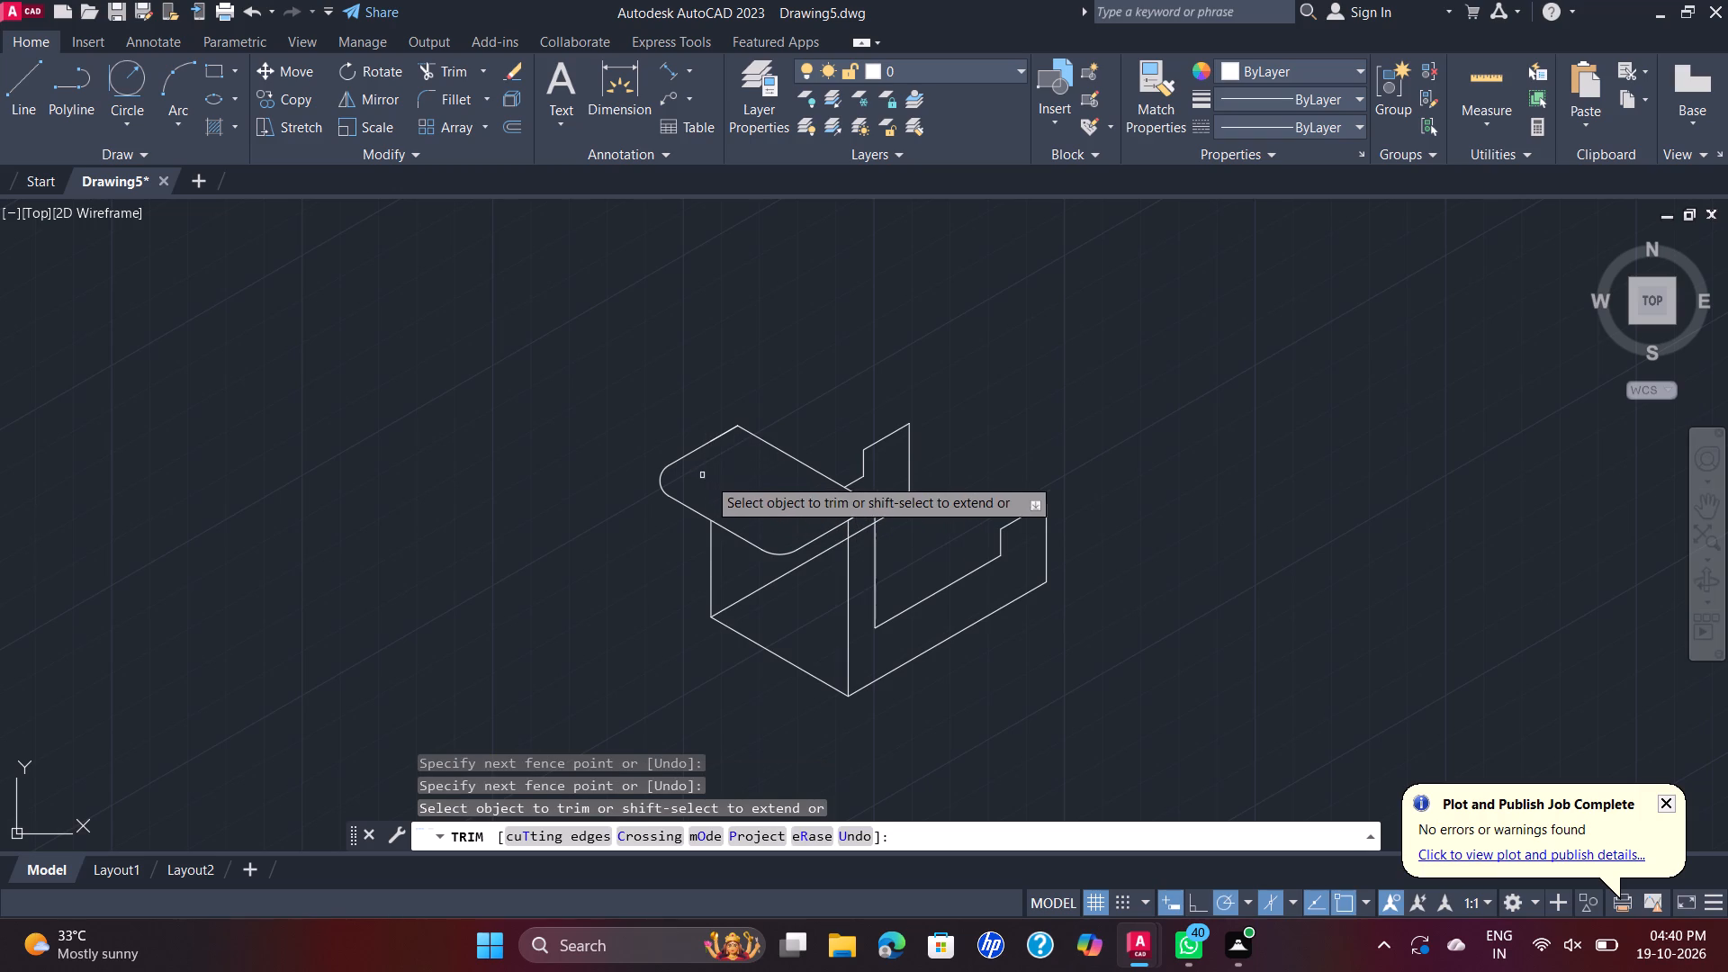
key("Escape")
key("grave")
key("Escape")
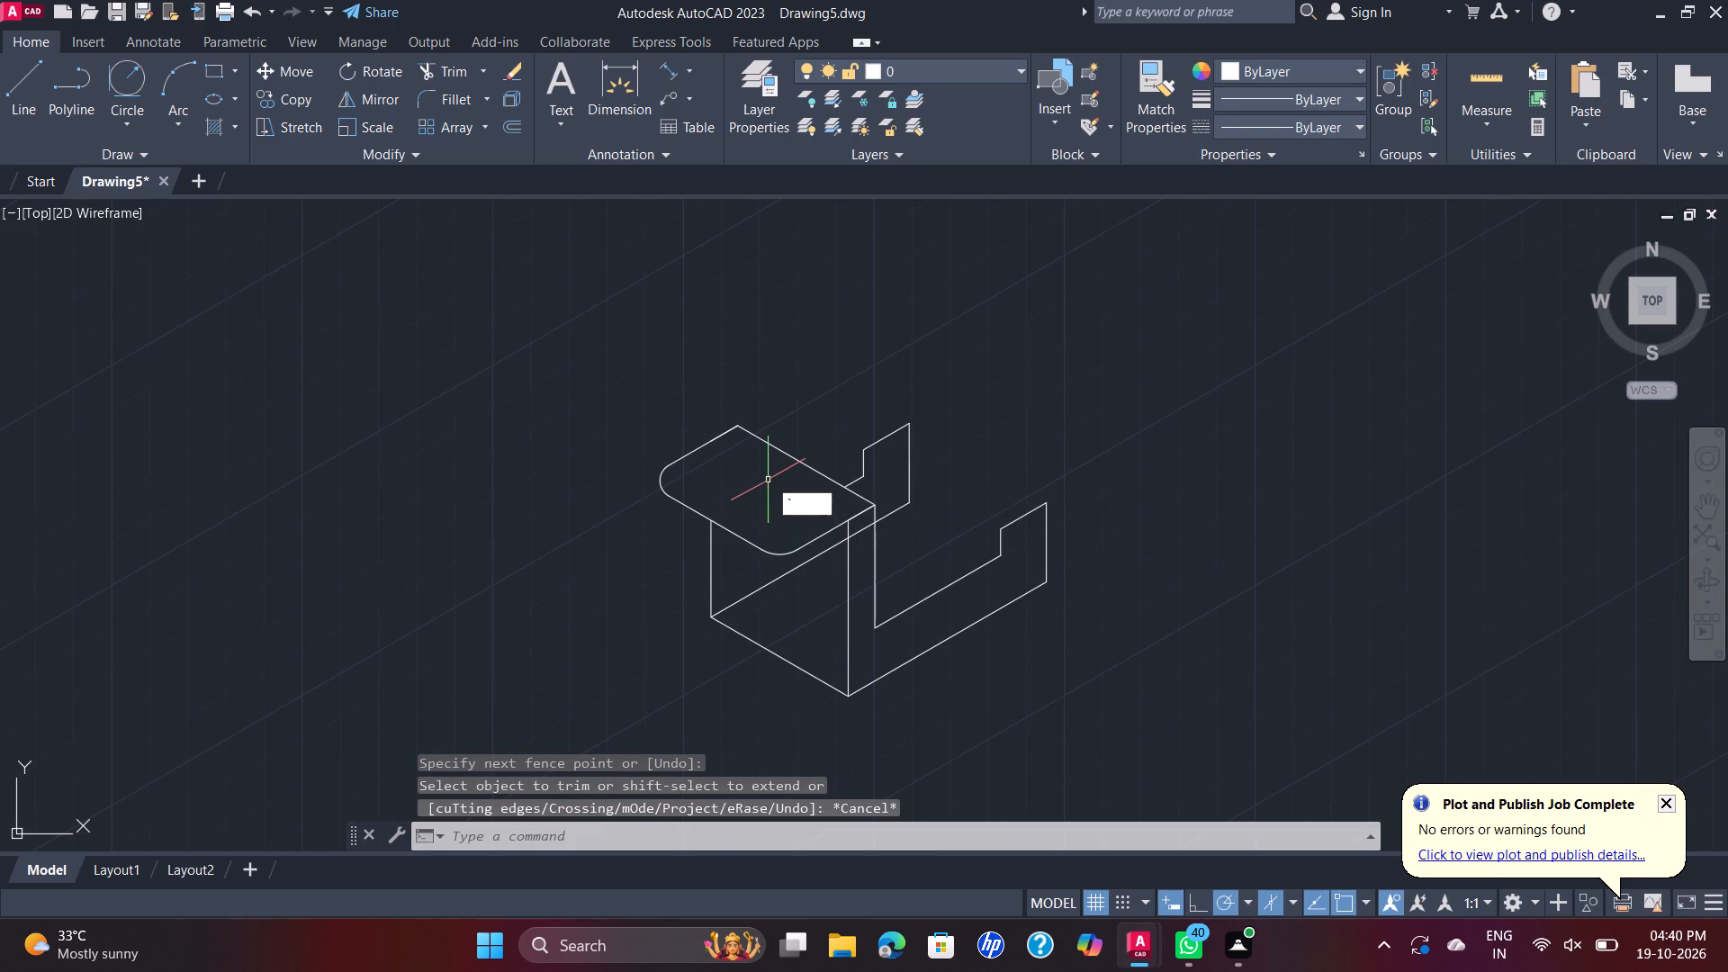
Copy the flap's complete rounded outline 7 mm straight down from its inner corner to give the flap thickness.
left_click(714, 422)
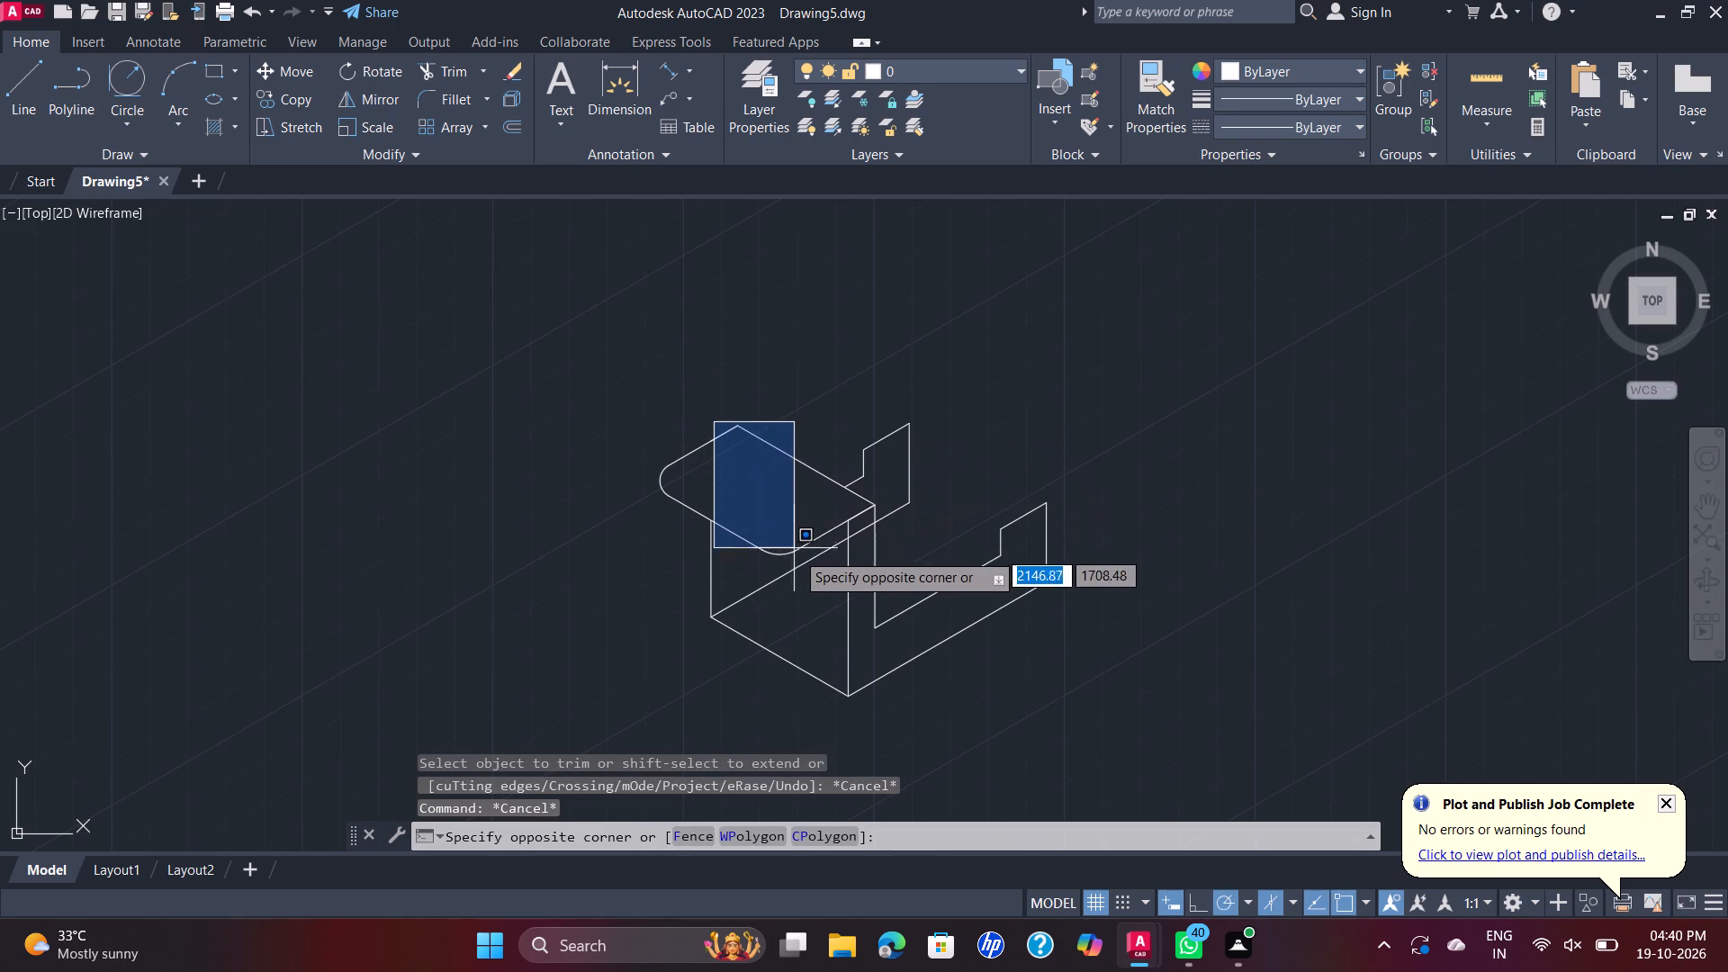
left_click(798, 496)
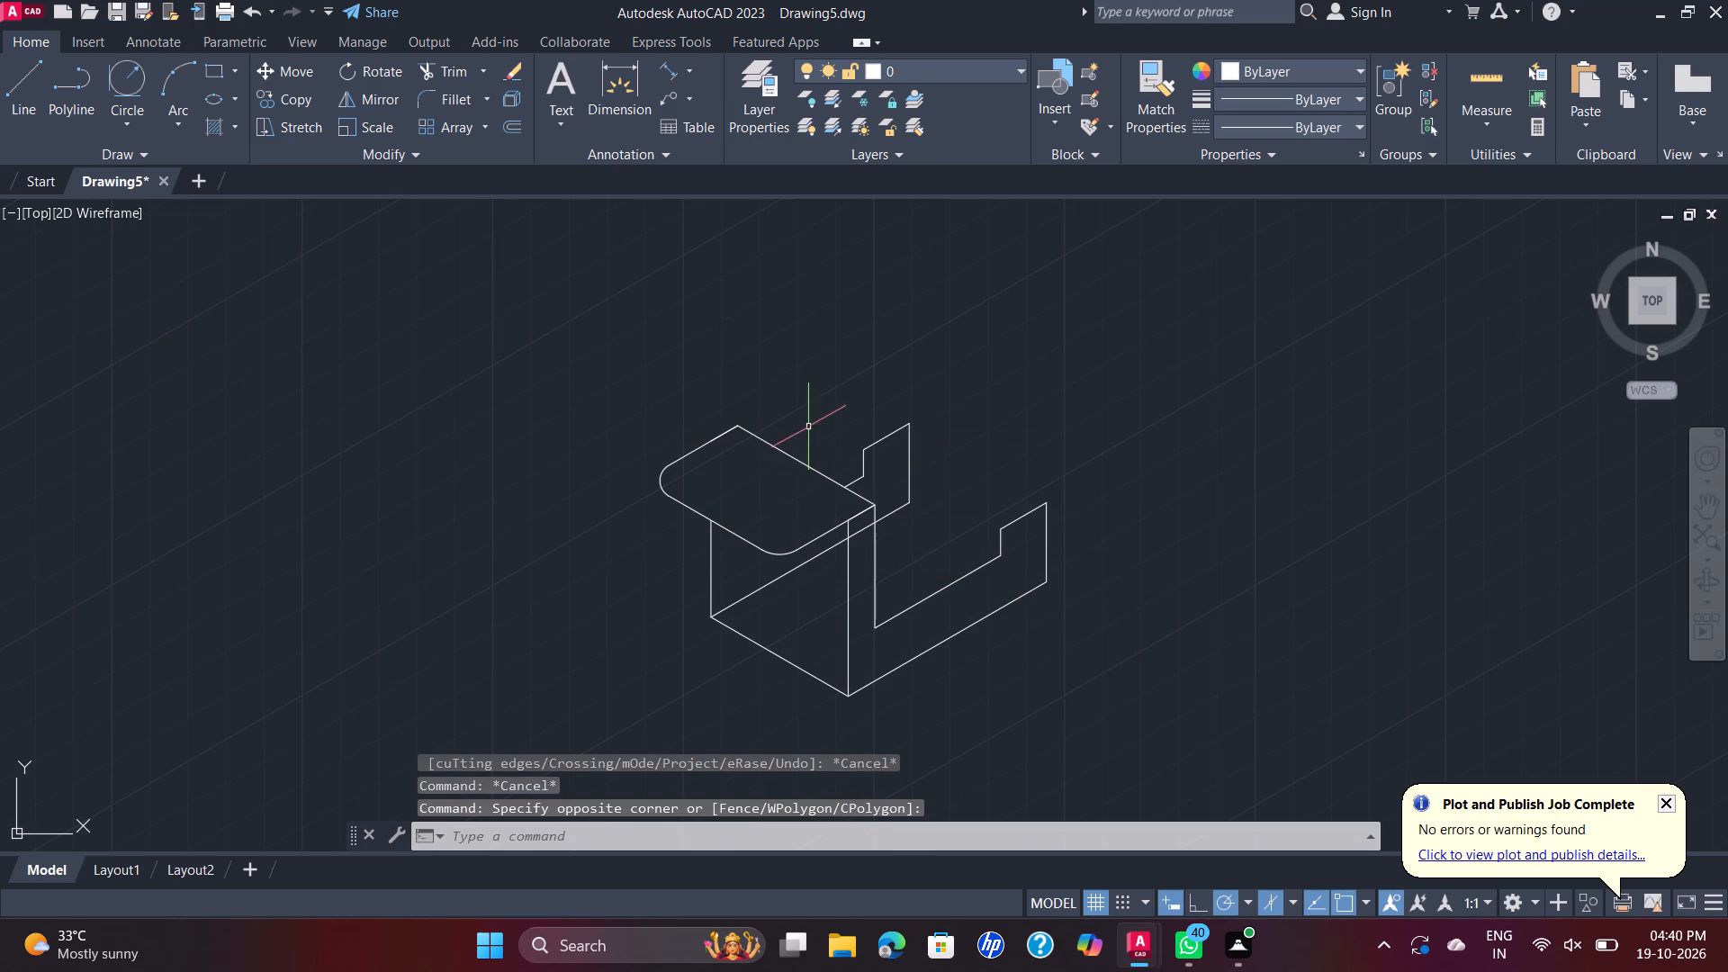
left_click(809, 426)
left_click(652, 502)
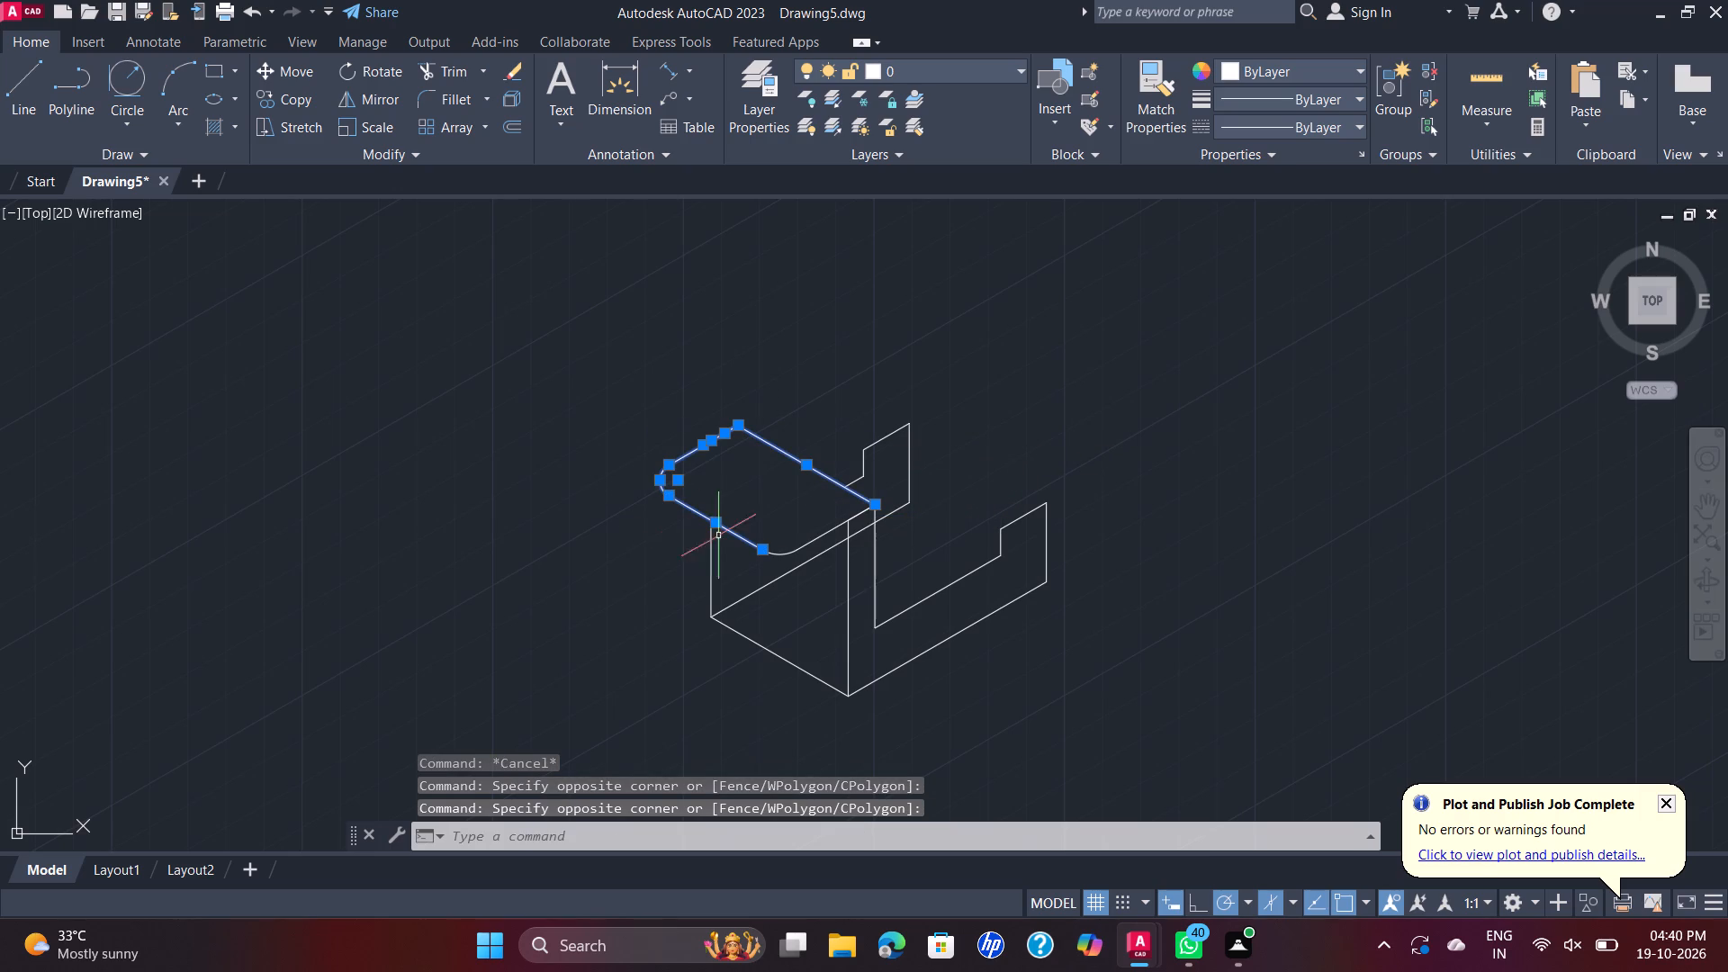
left_click(765, 563)
left_click(793, 533)
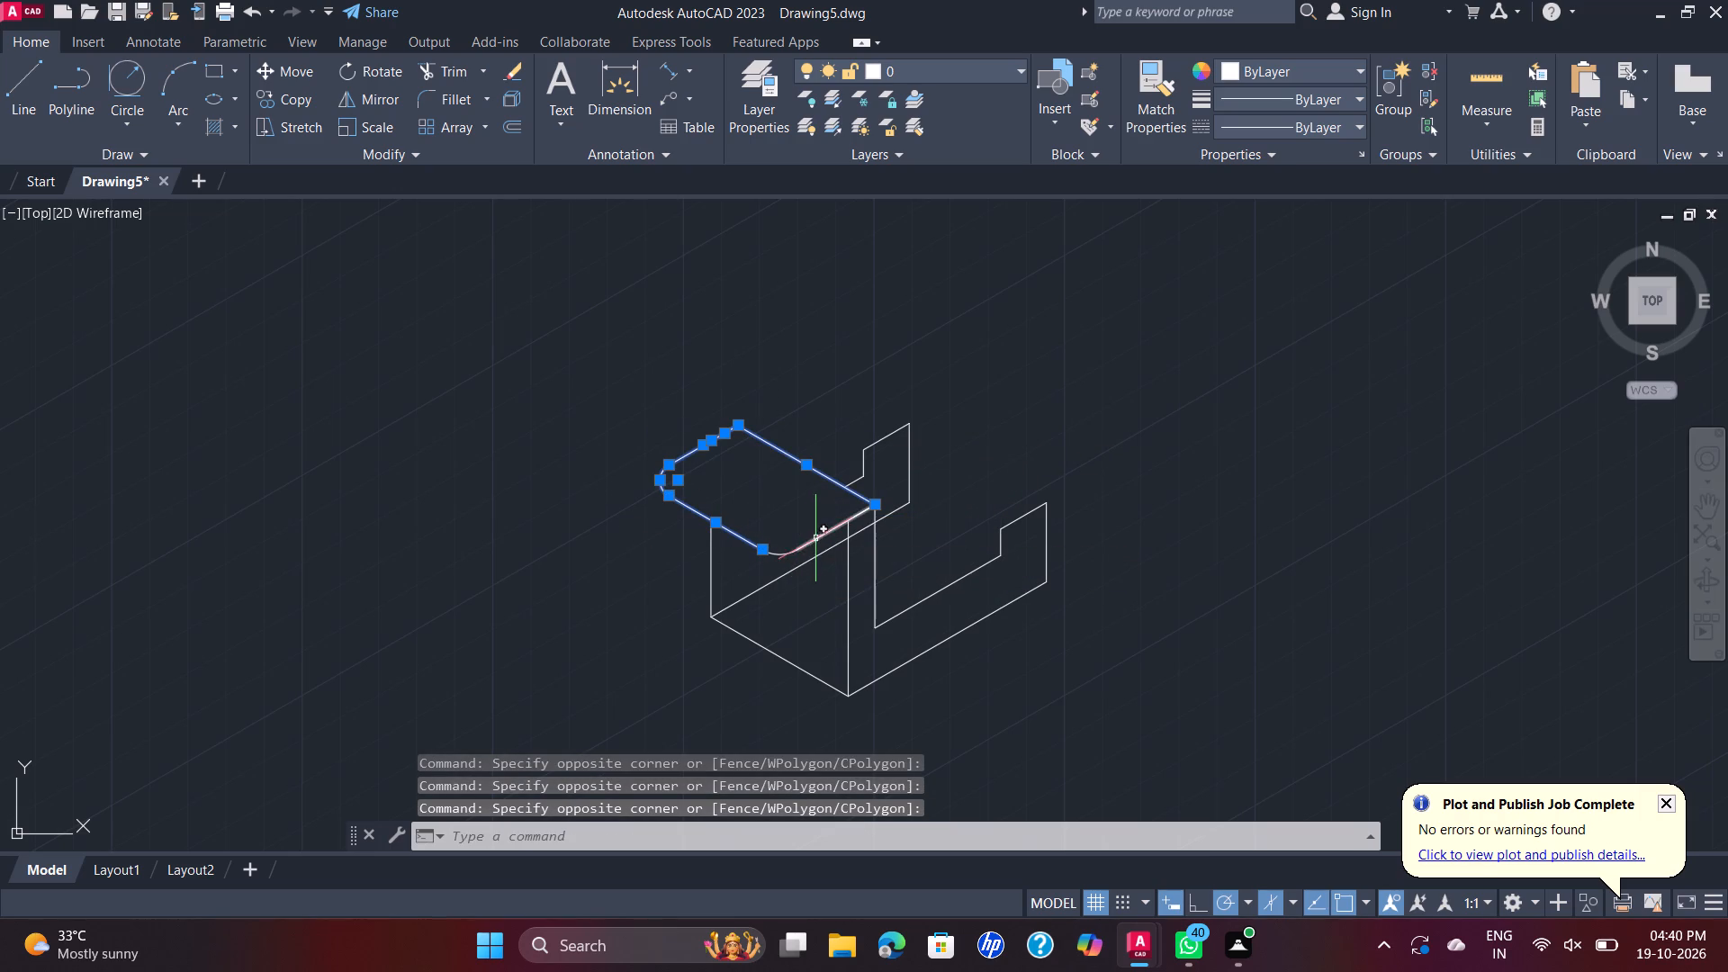
left_click(801, 519)
left_click(778, 555)
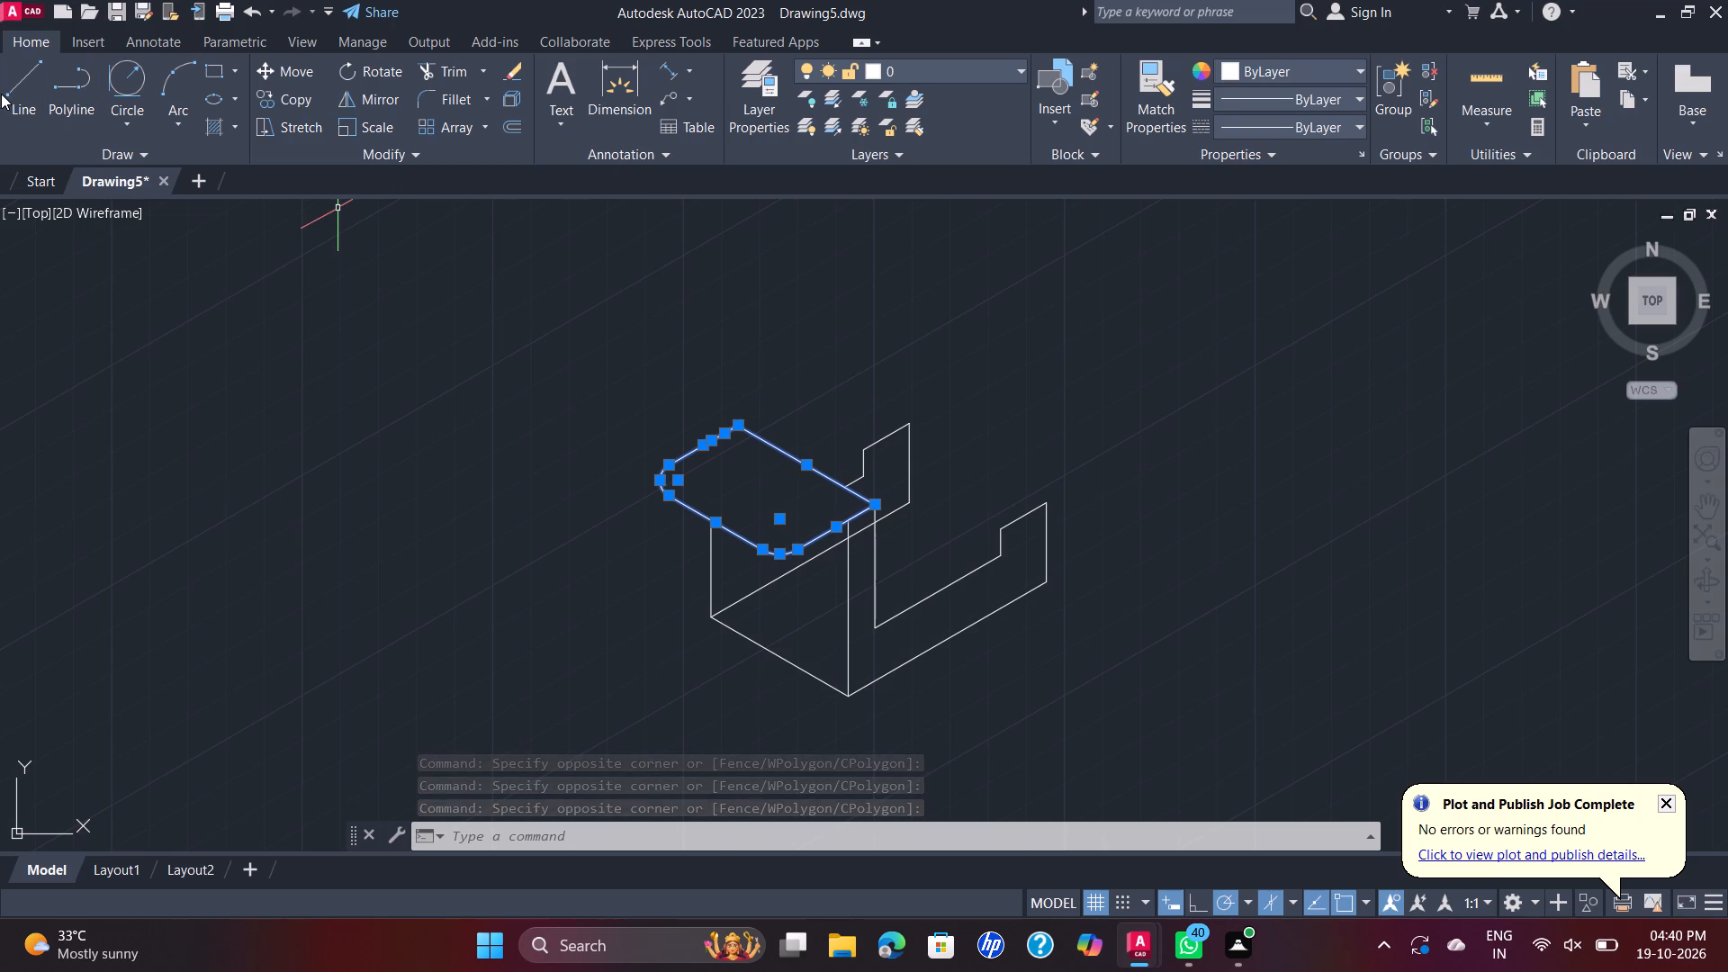
left_click(260, 107)
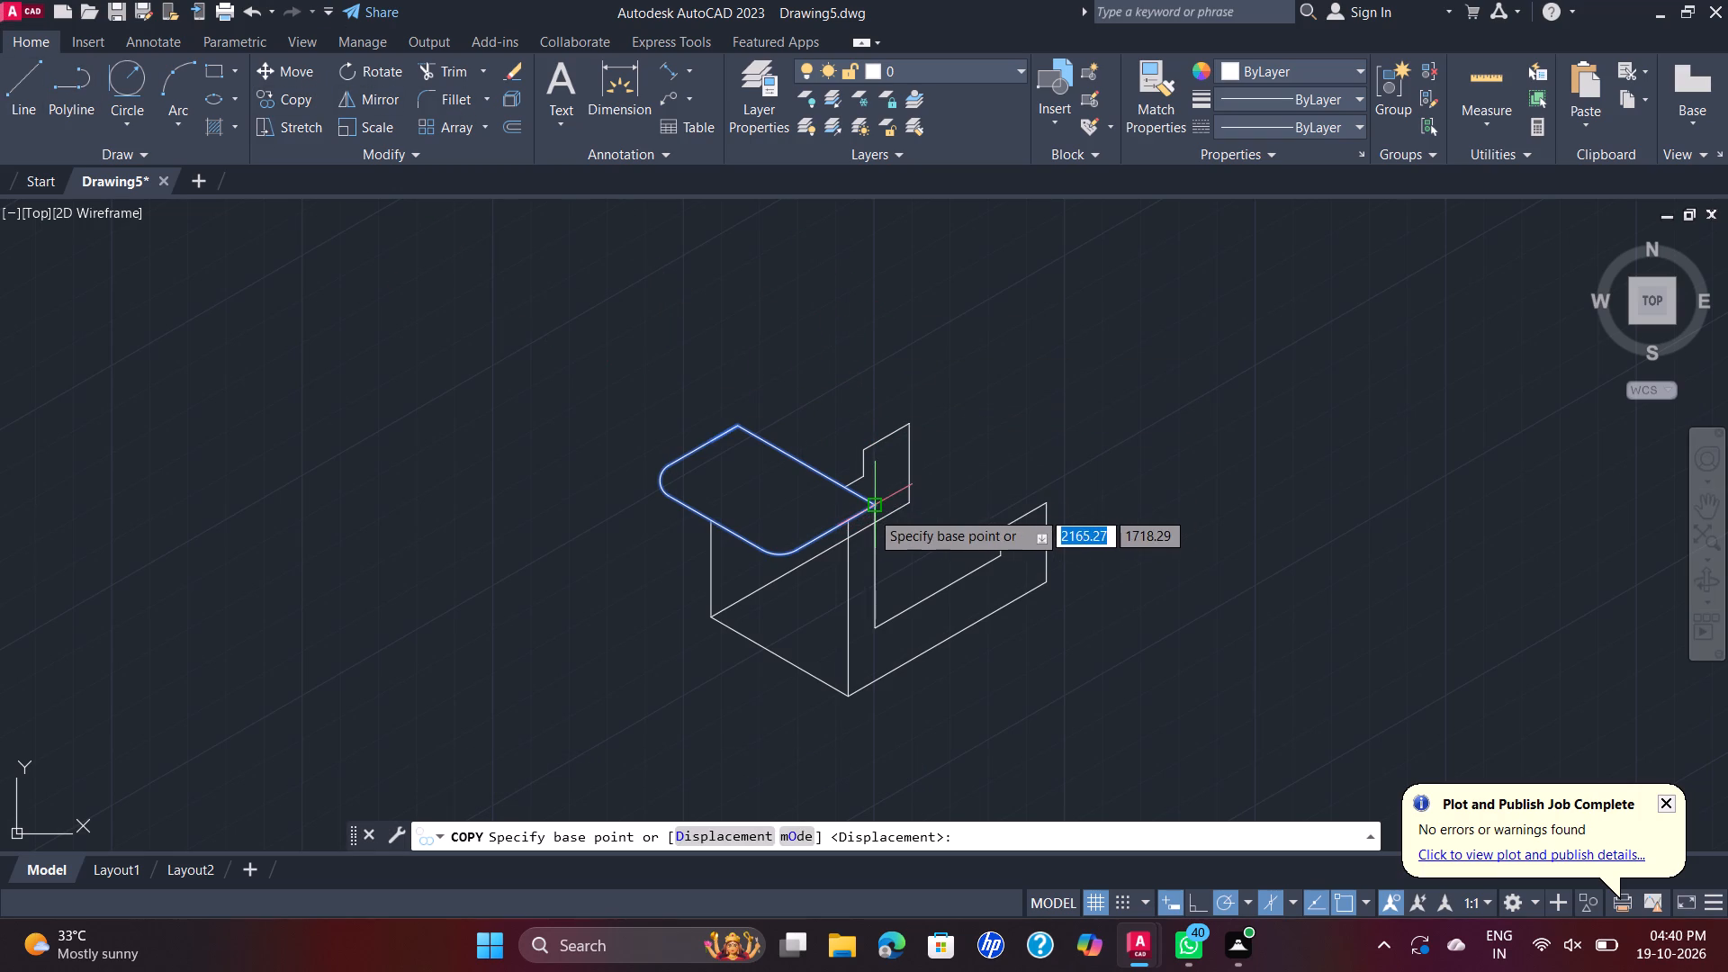
left_click(870, 510)
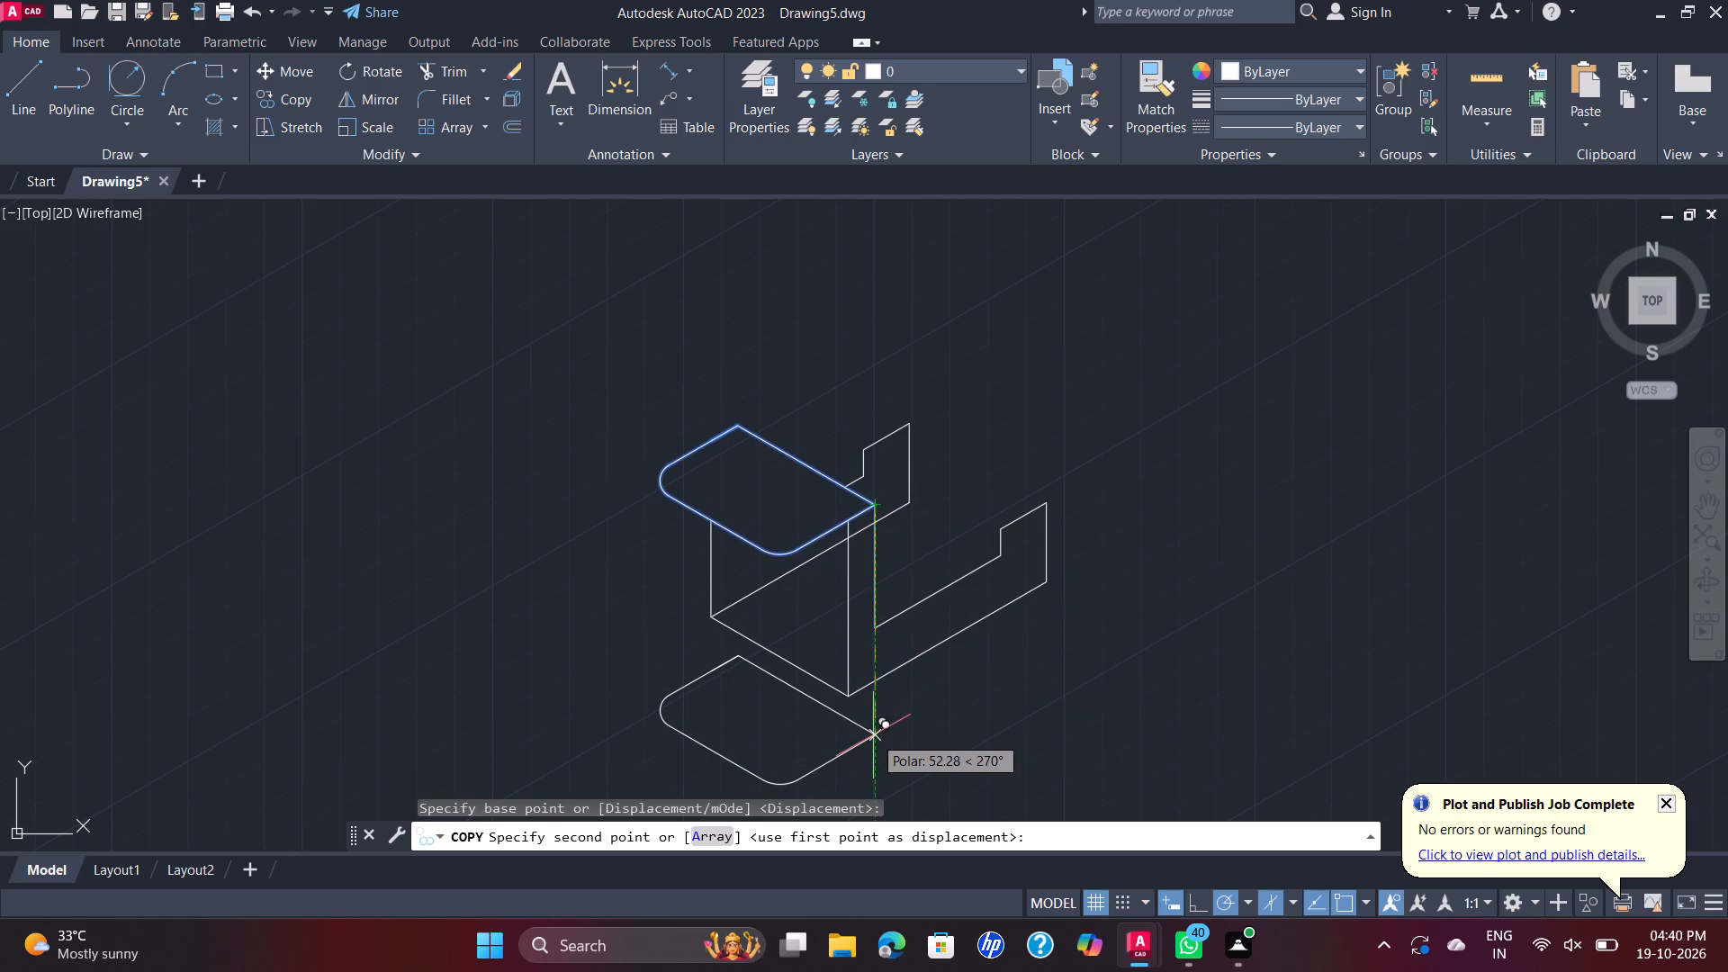
key("7")
key("Return")
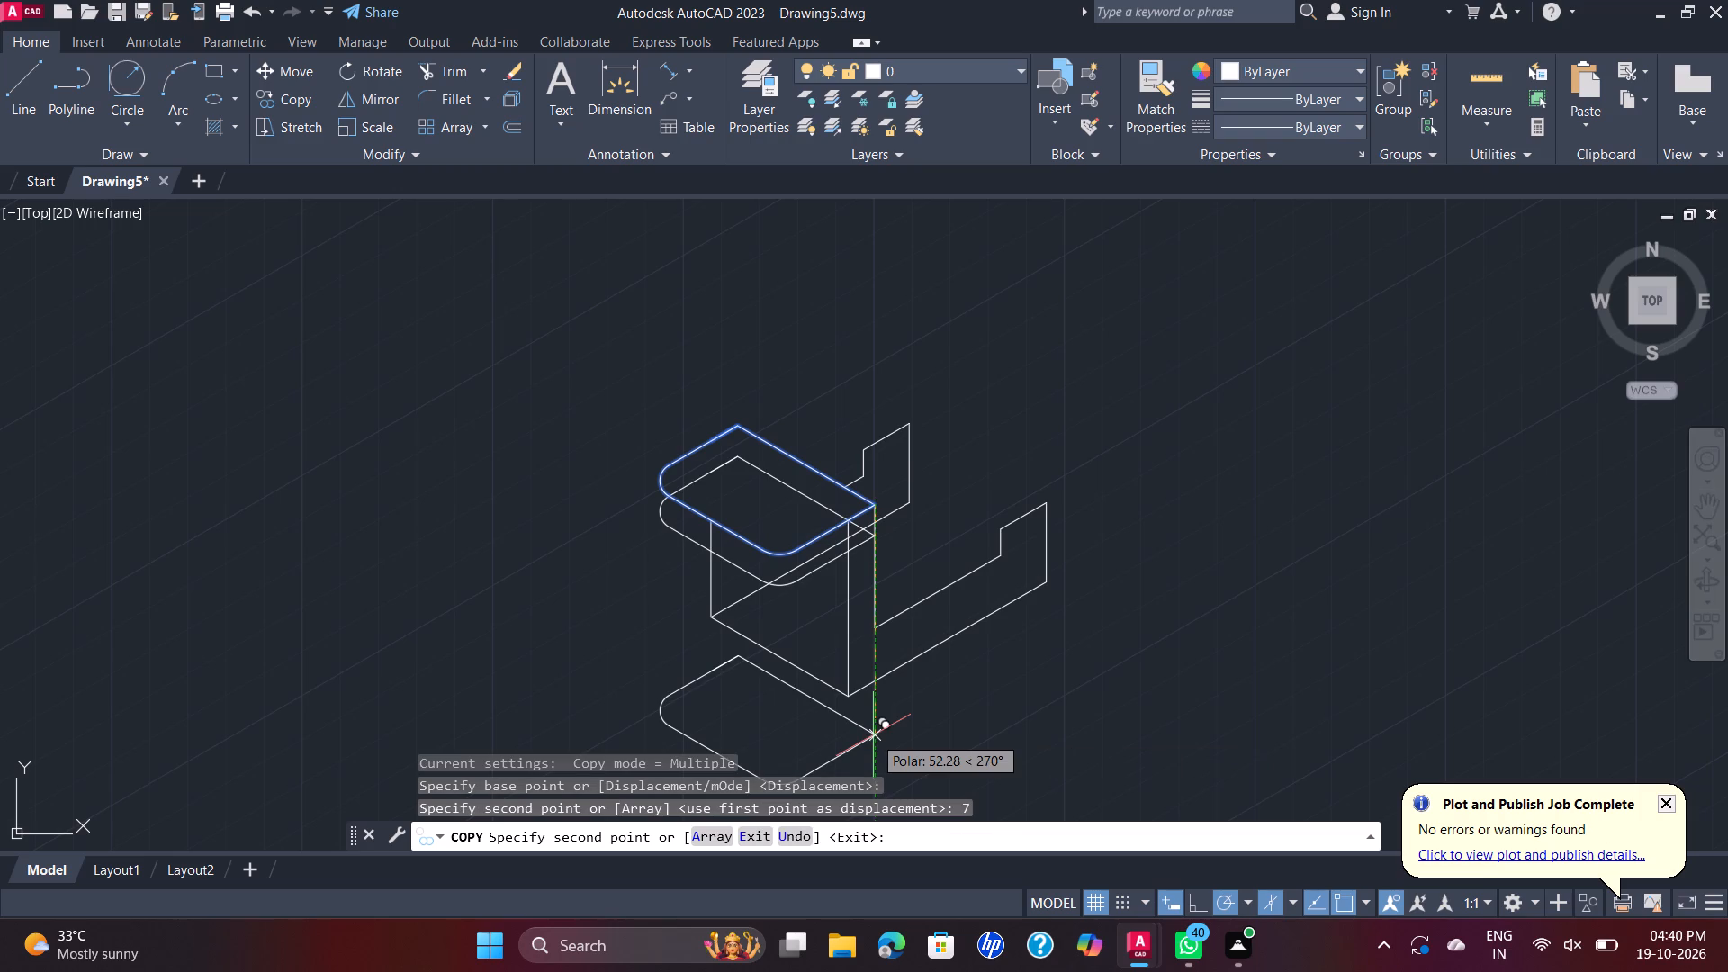
key("Escape")
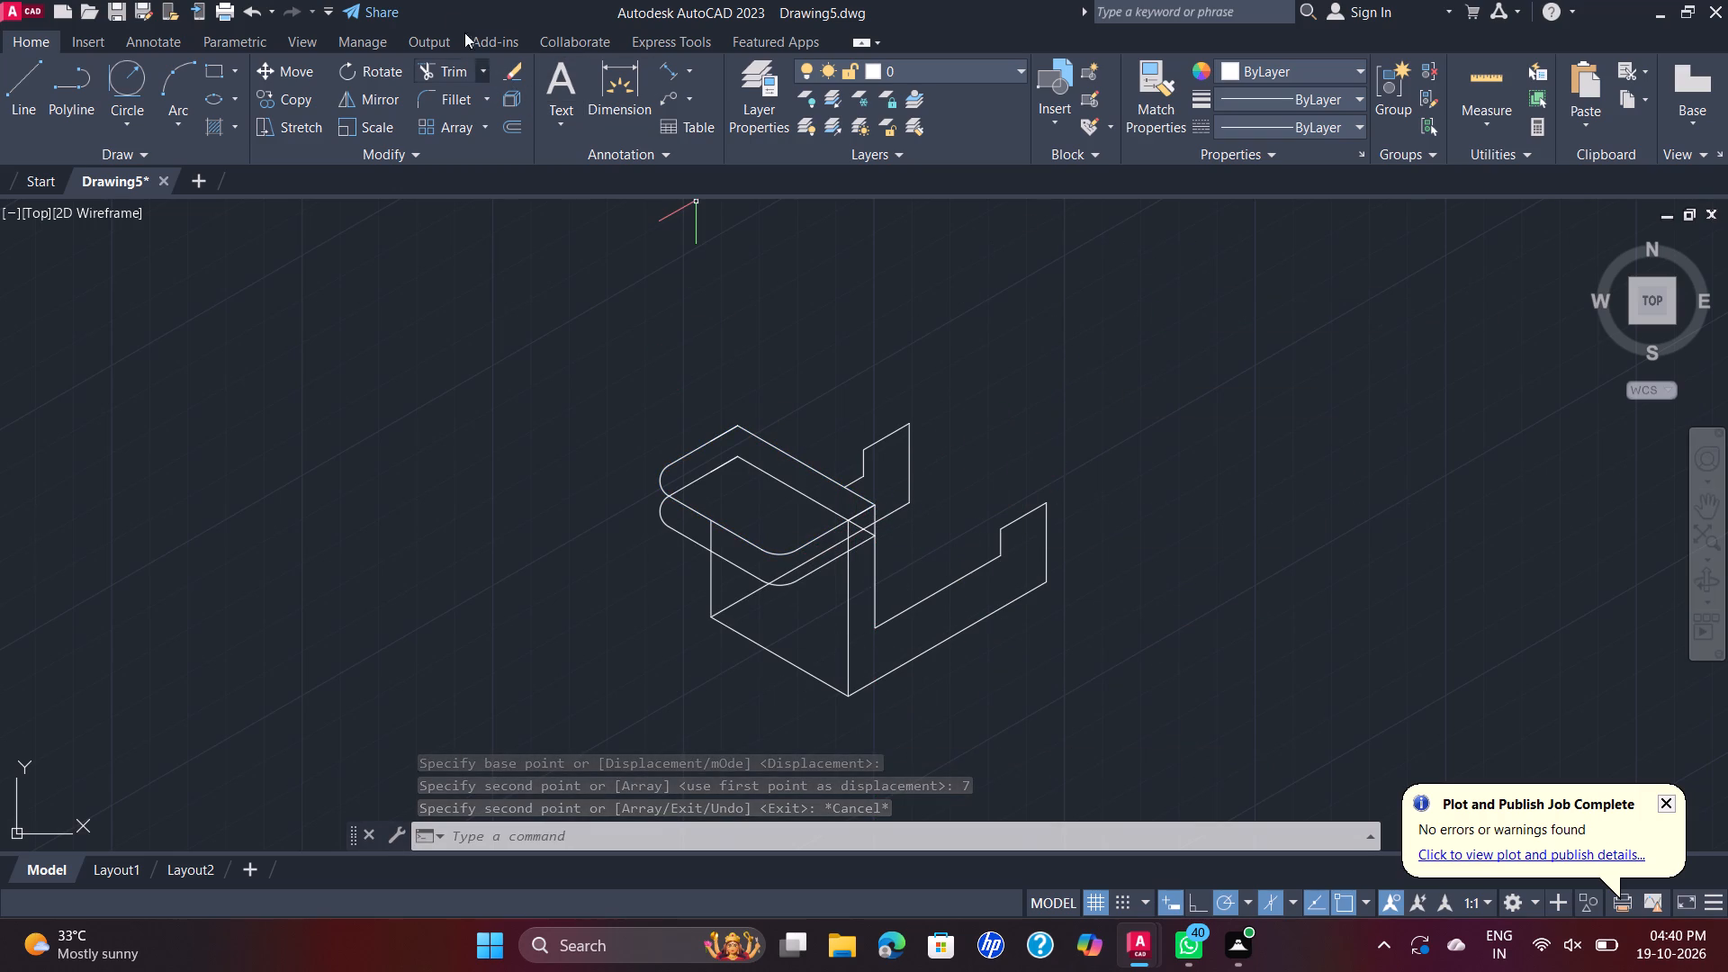
left_click(886, 520)
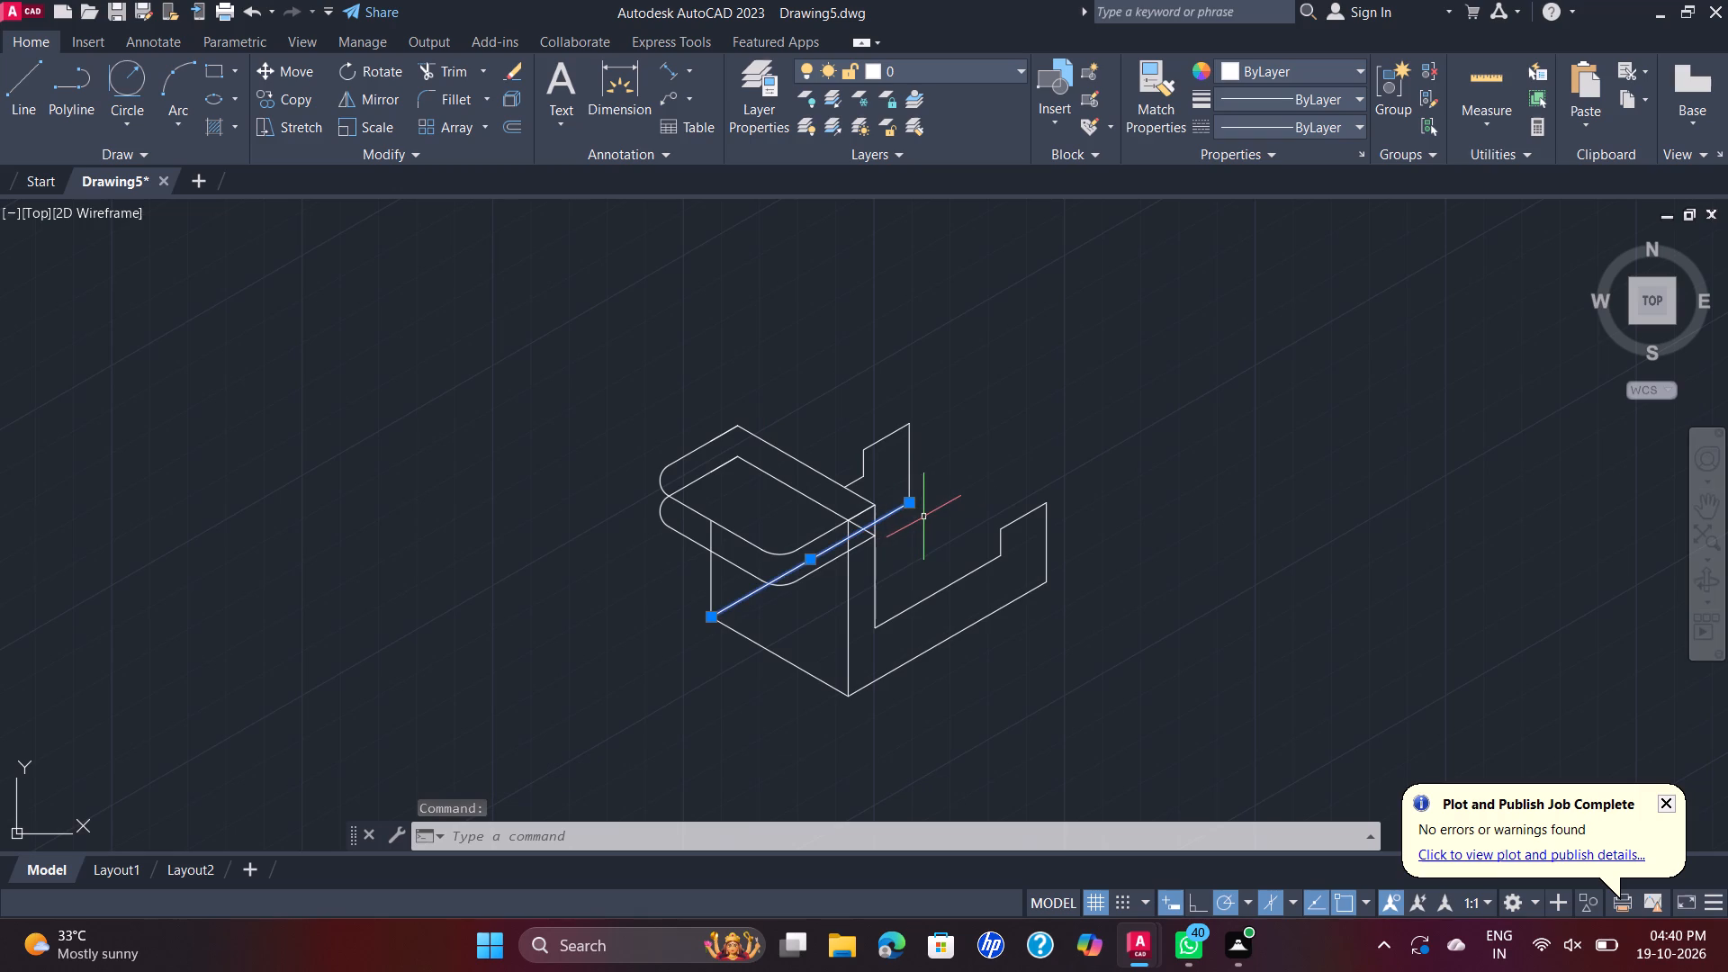
key("Escape")
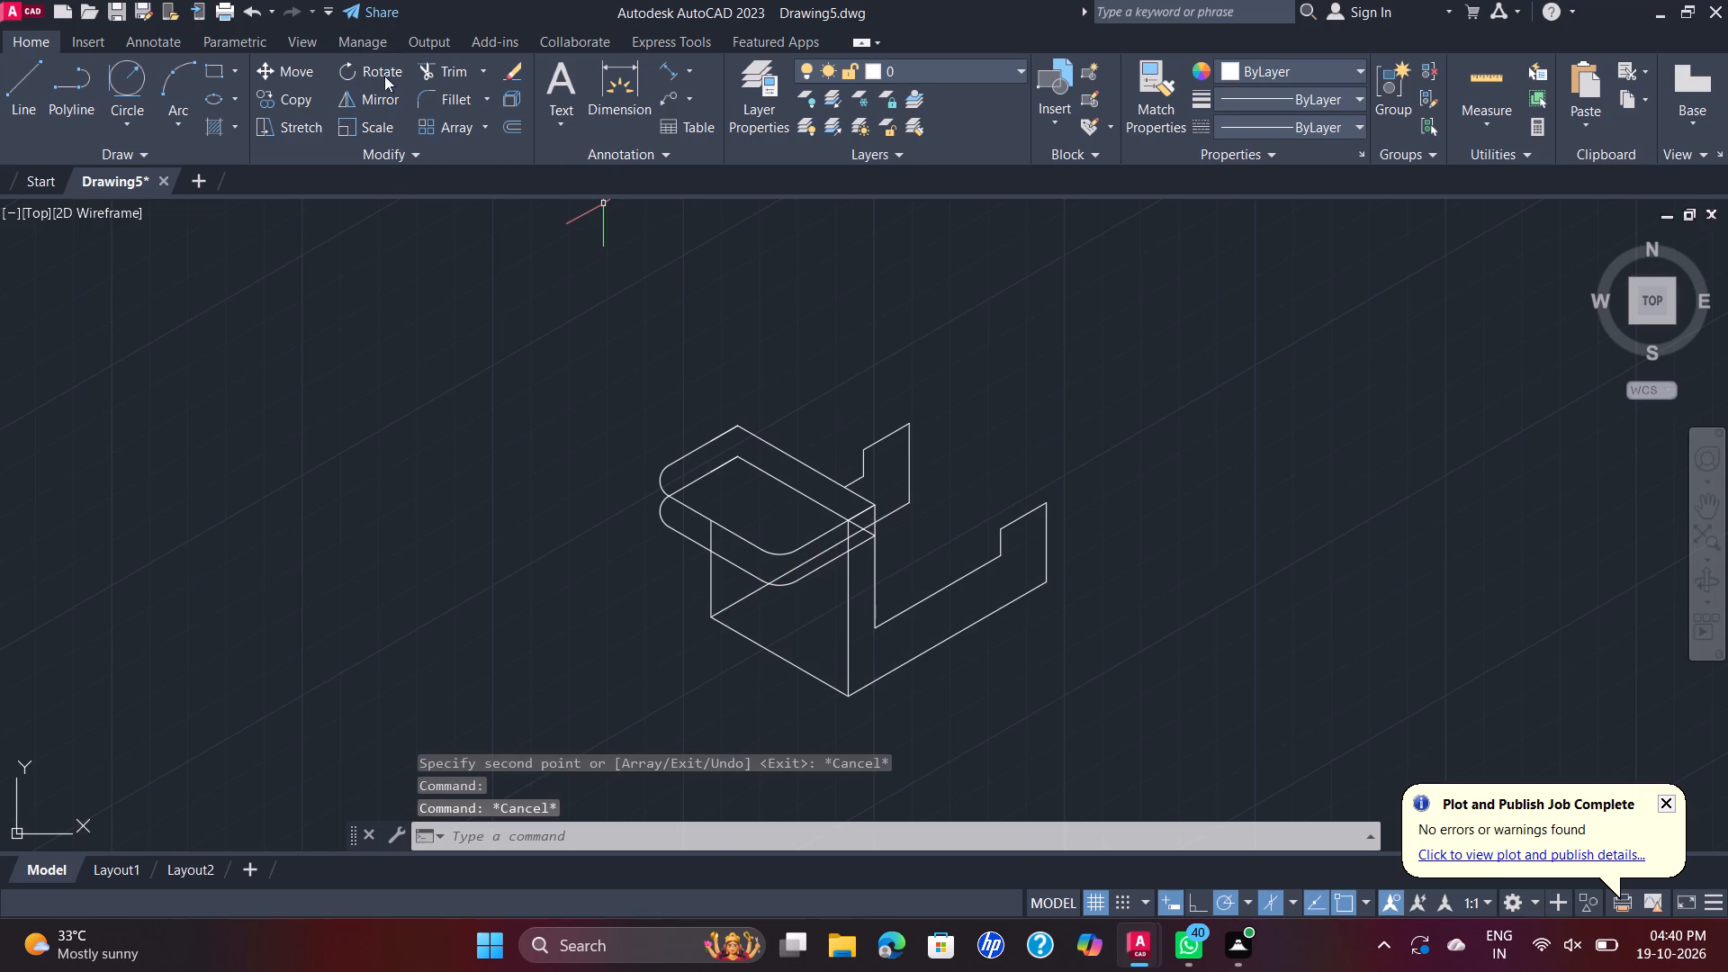
Trim the copied profile's bottom edge behind the part, the front vertical edge within the flap thickness, and the lower outline's end beyond it.
left_click(462, 67)
scroll(856, 562, "up", 1)
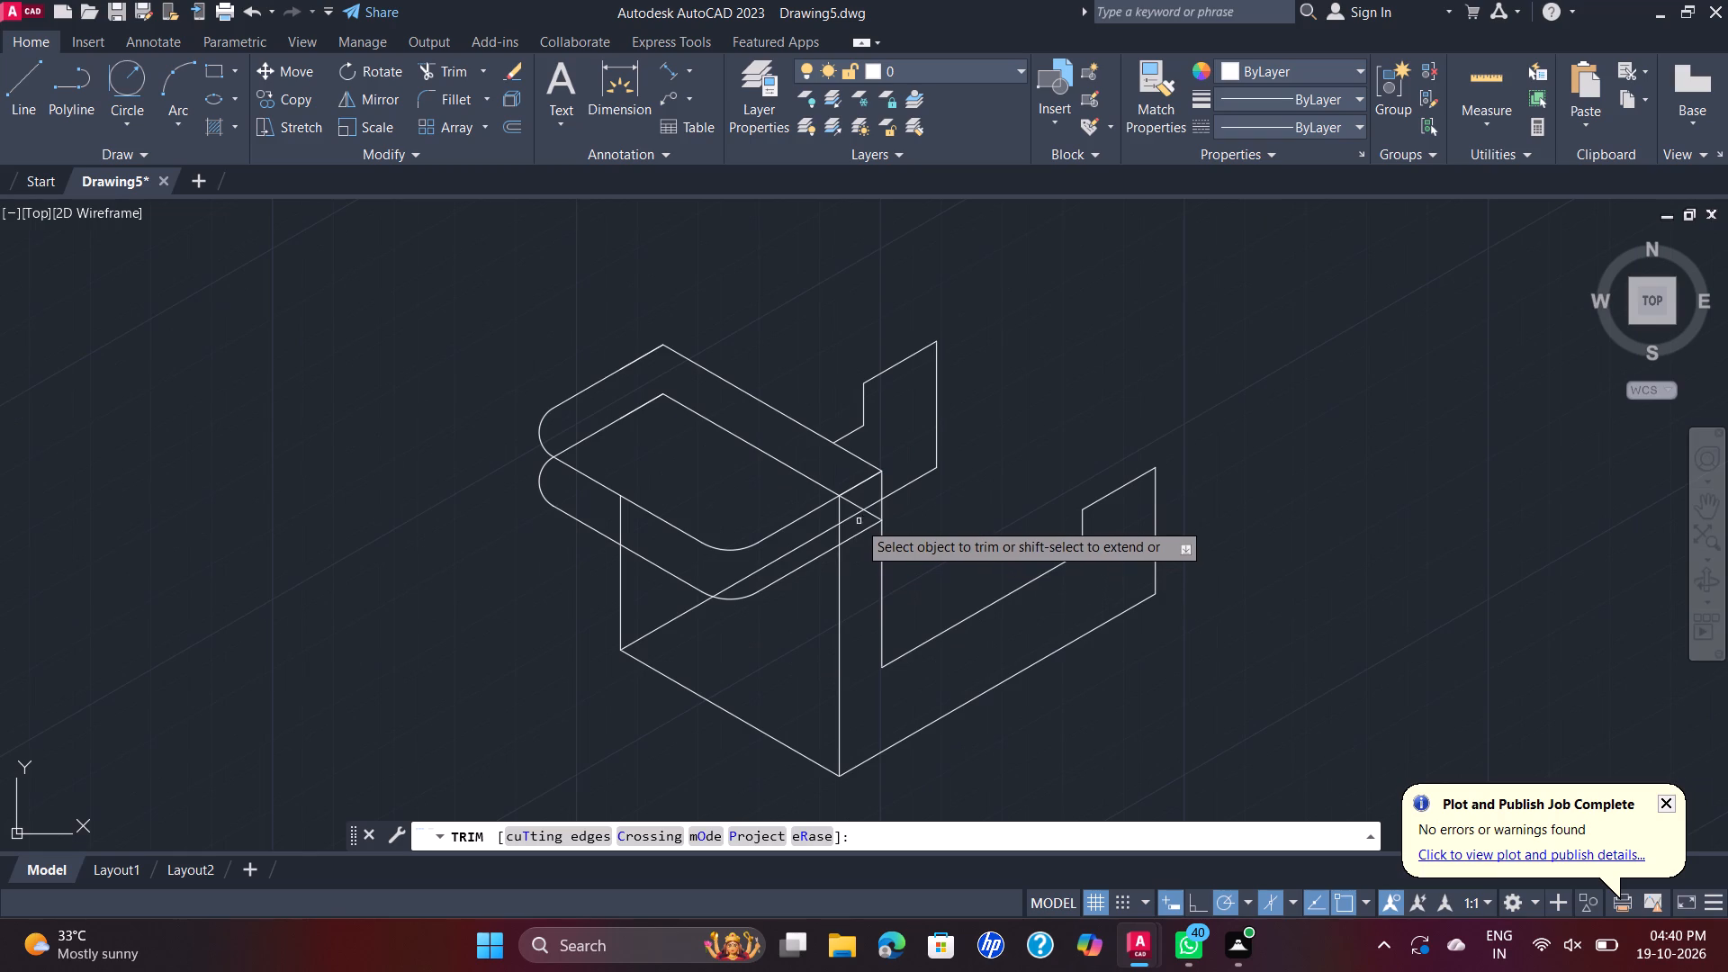
left_click(848, 520)
left_click(872, 502)
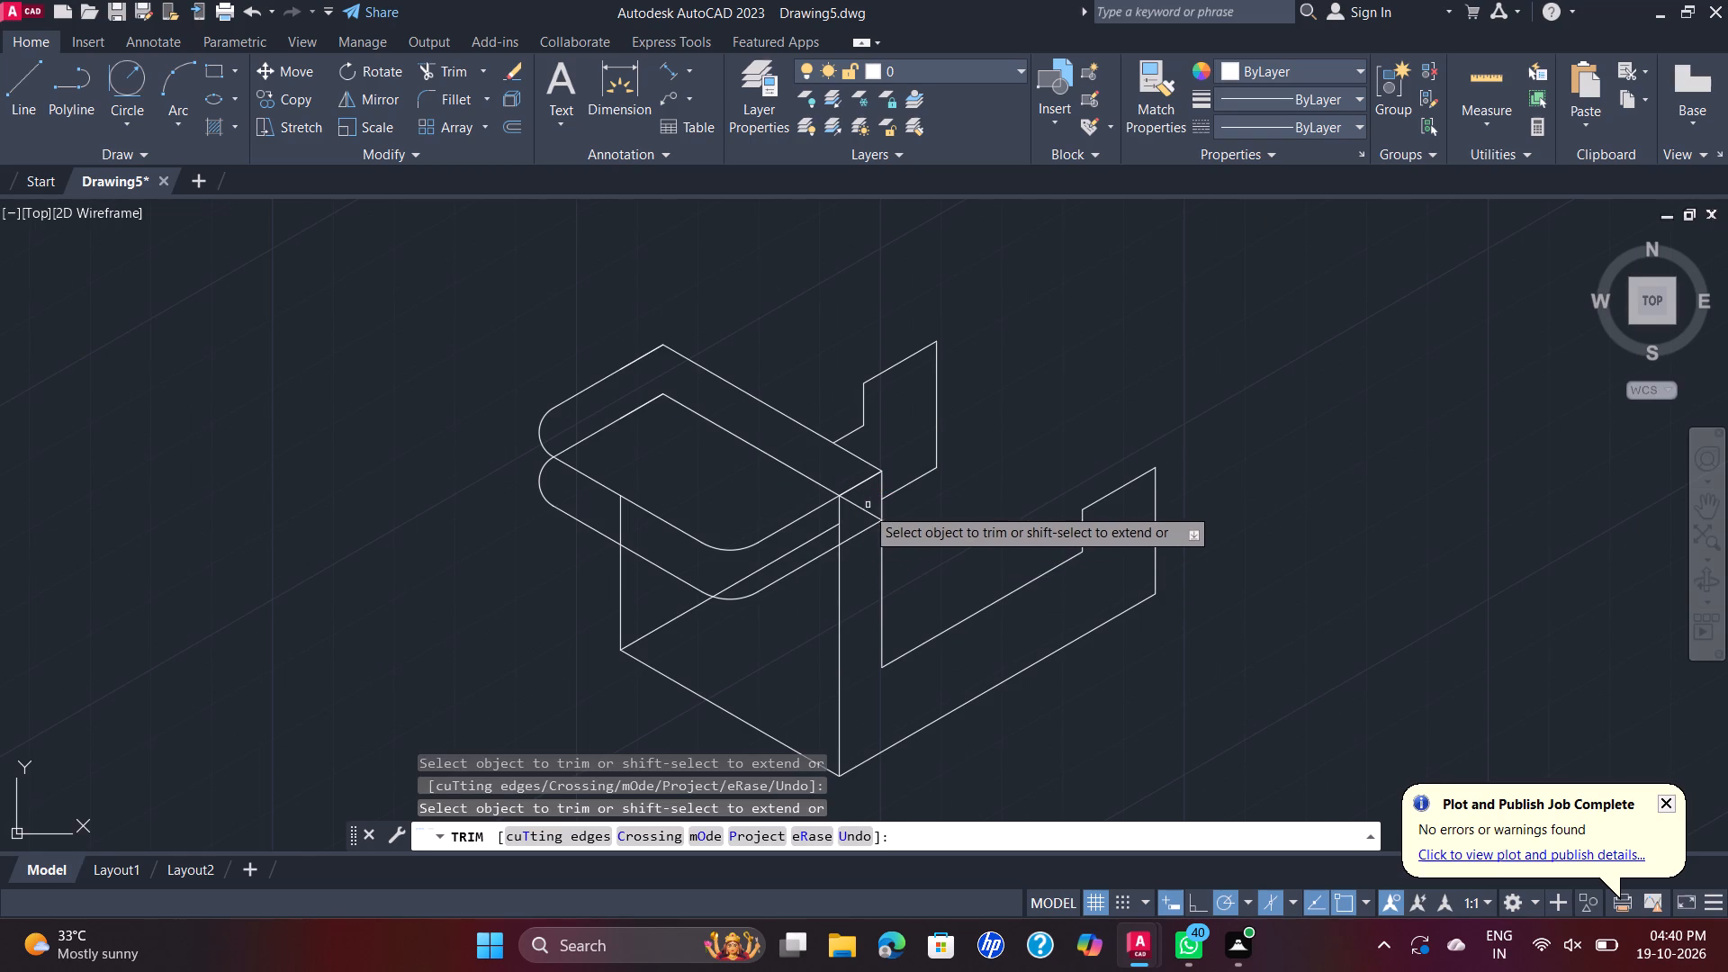
left_click(817, 536)
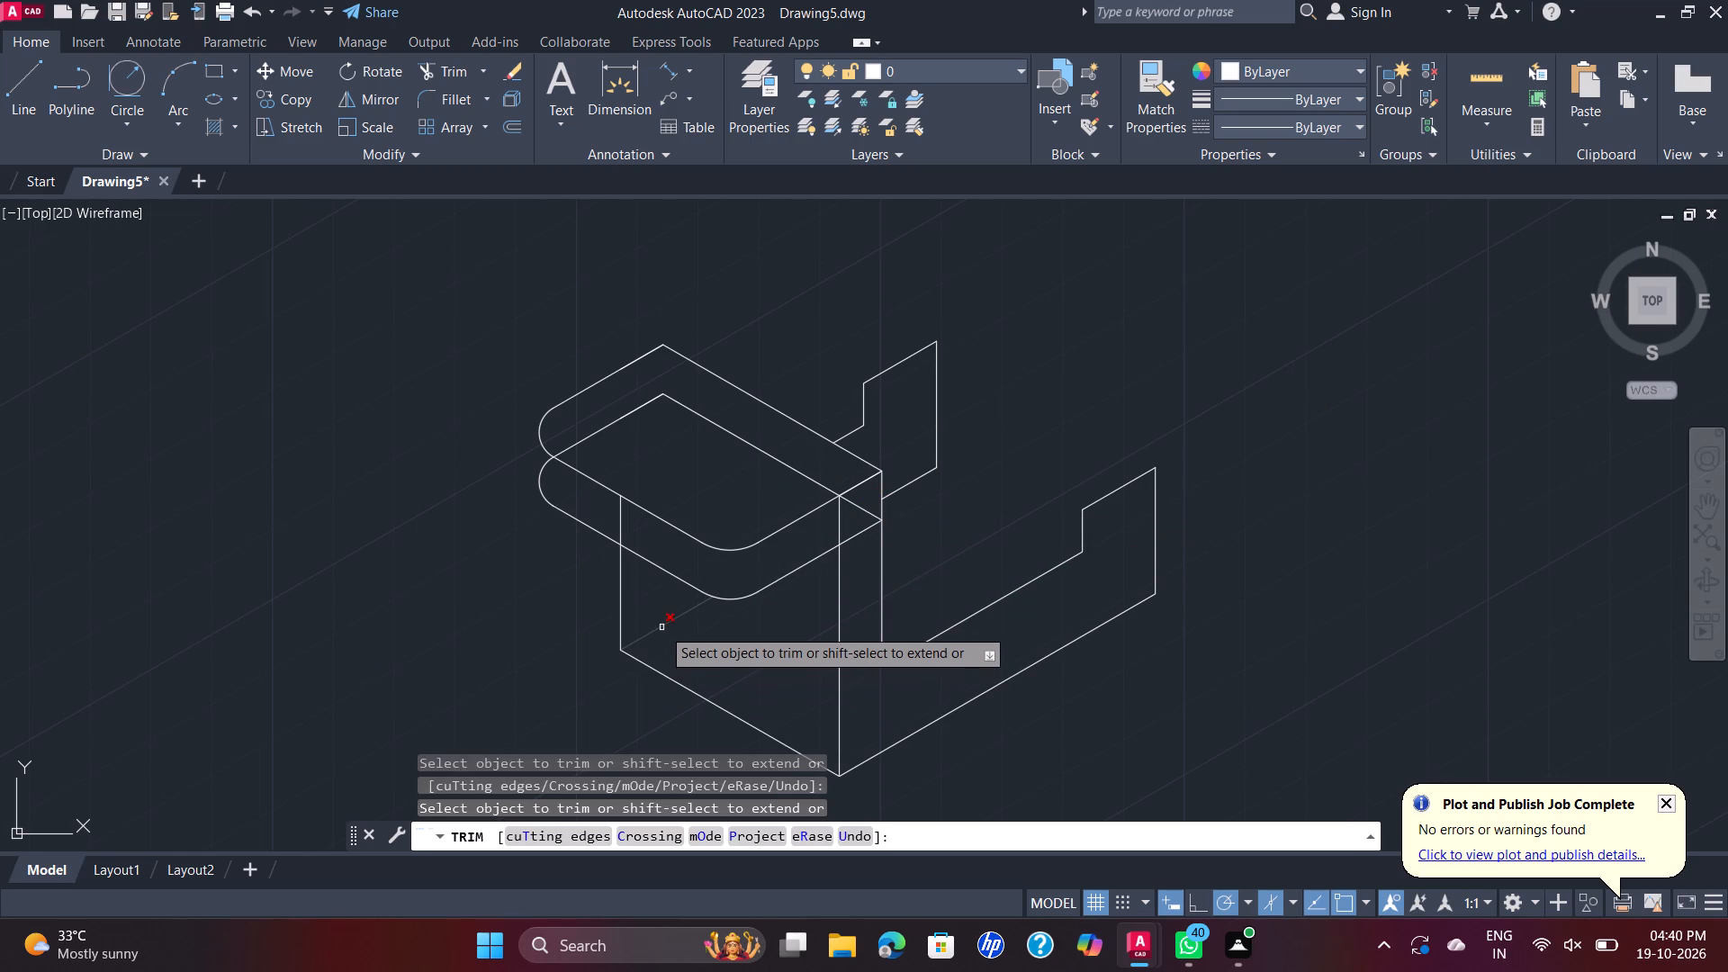
left_click(661, 627)
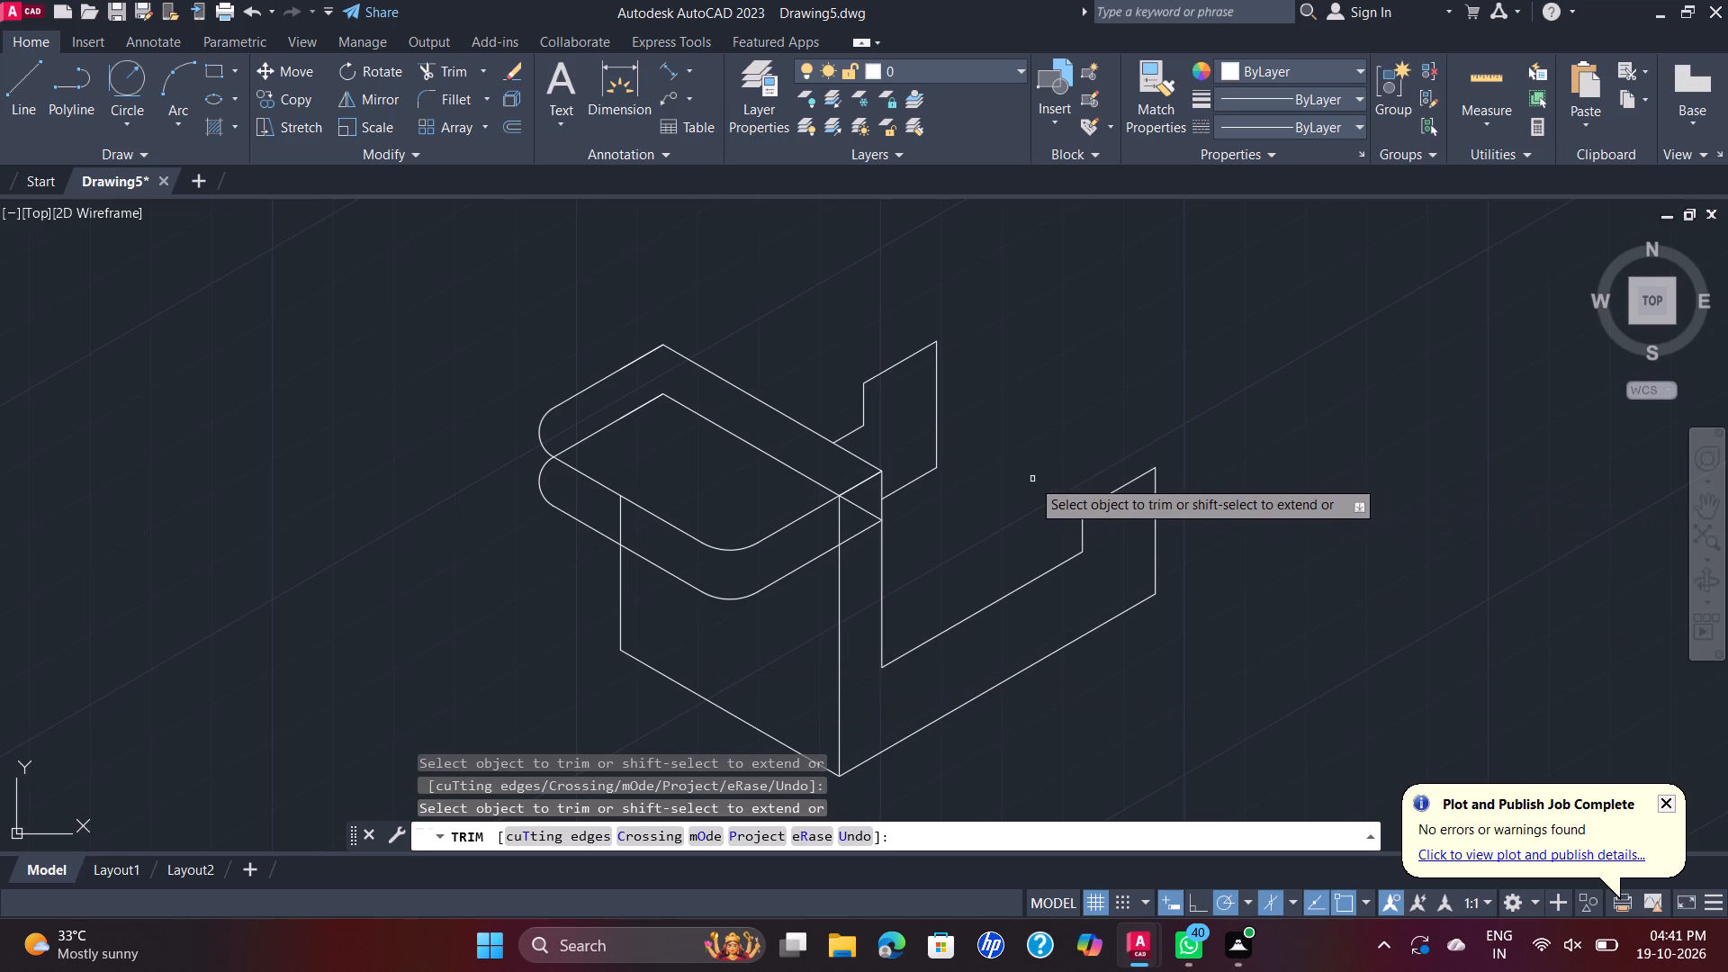
left_click(841, 531)
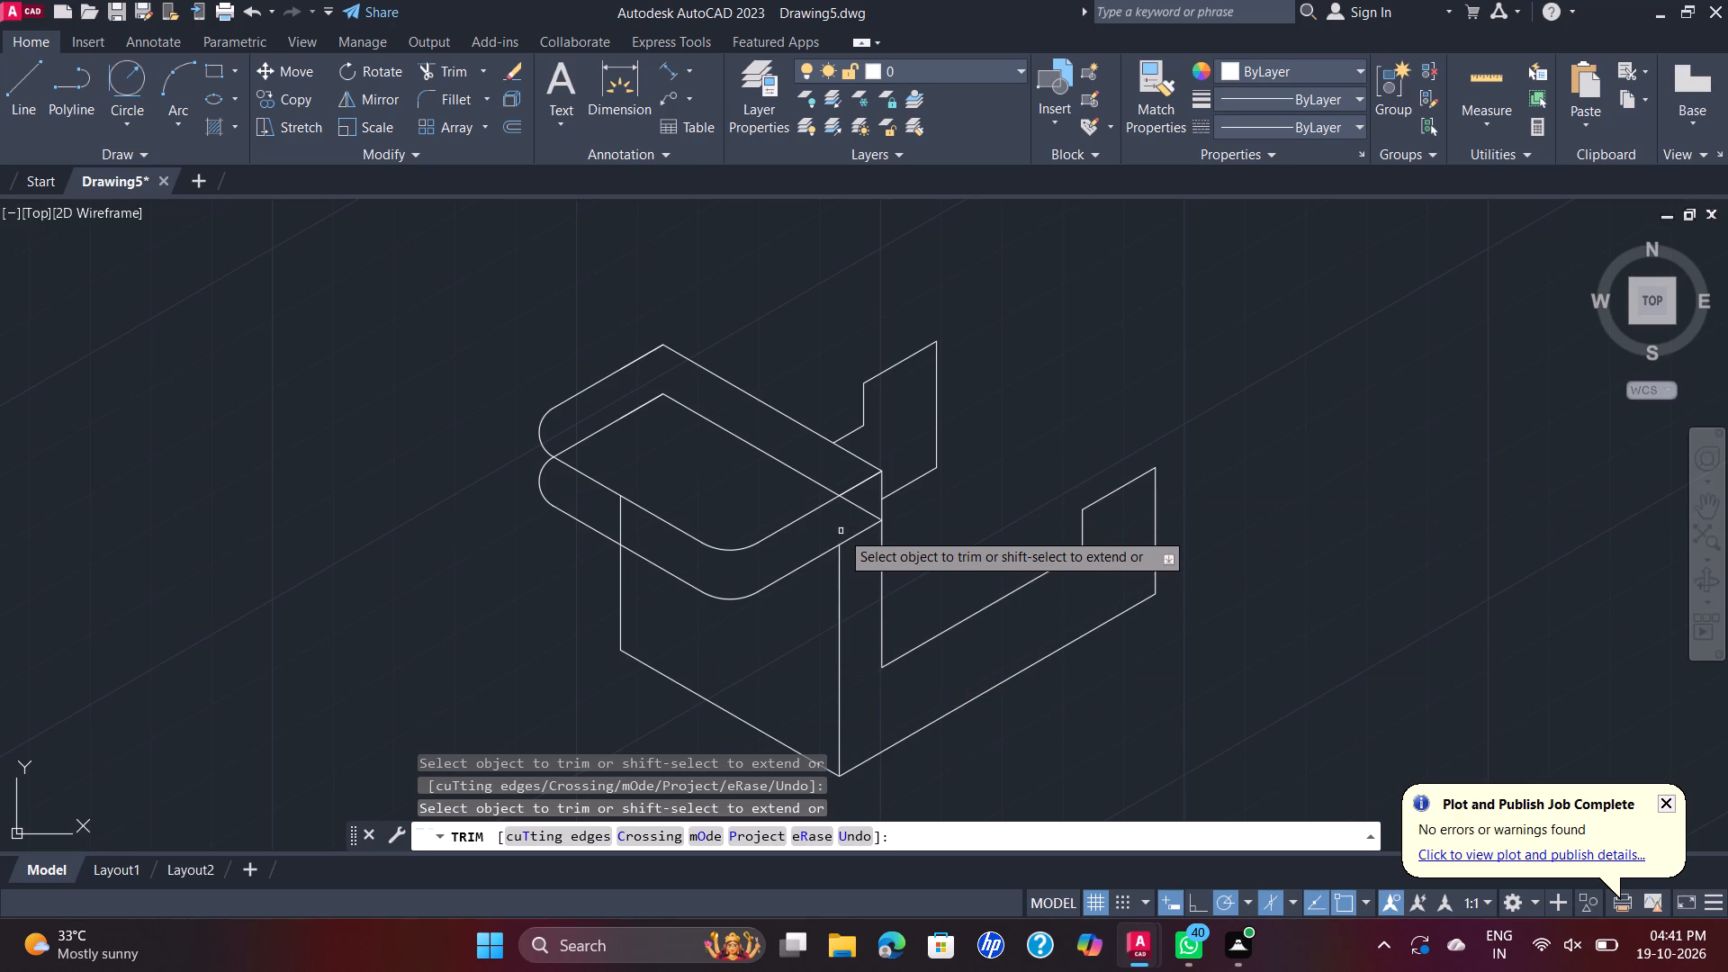
left_click(850, 535)
key("Escape")
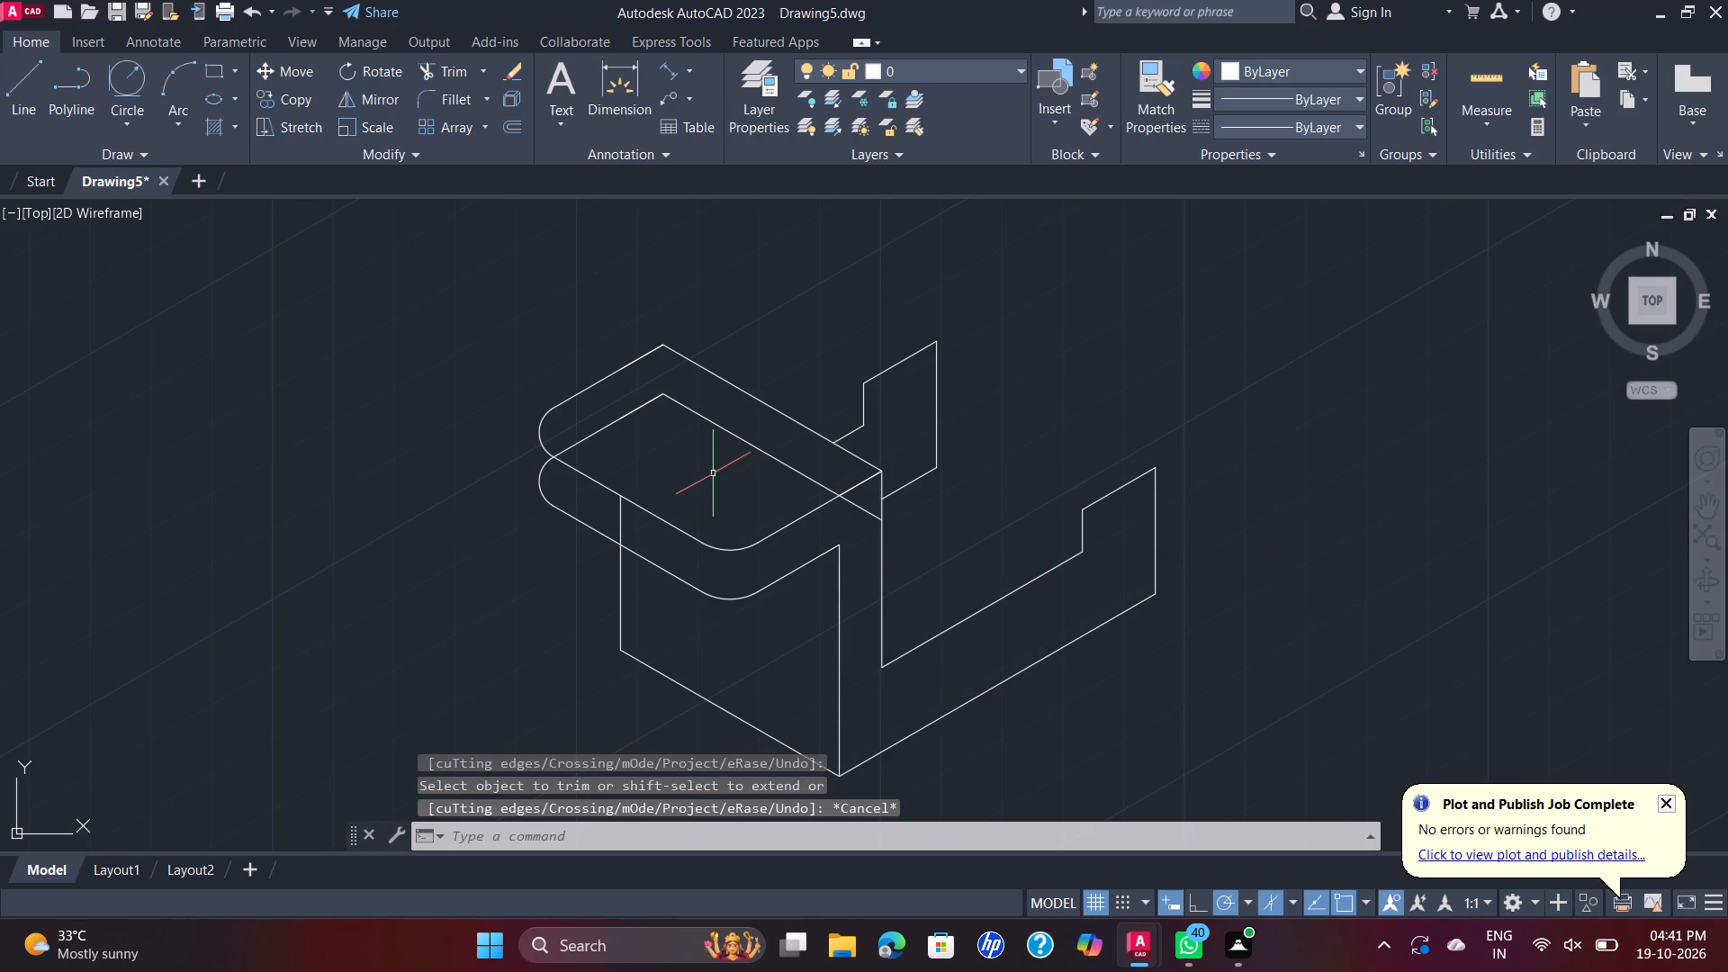
Trim the far vertical edge within the flap thickness and the lower outline's hidden straight edges beneath the top face.
key("space")
left_click(621, 517)
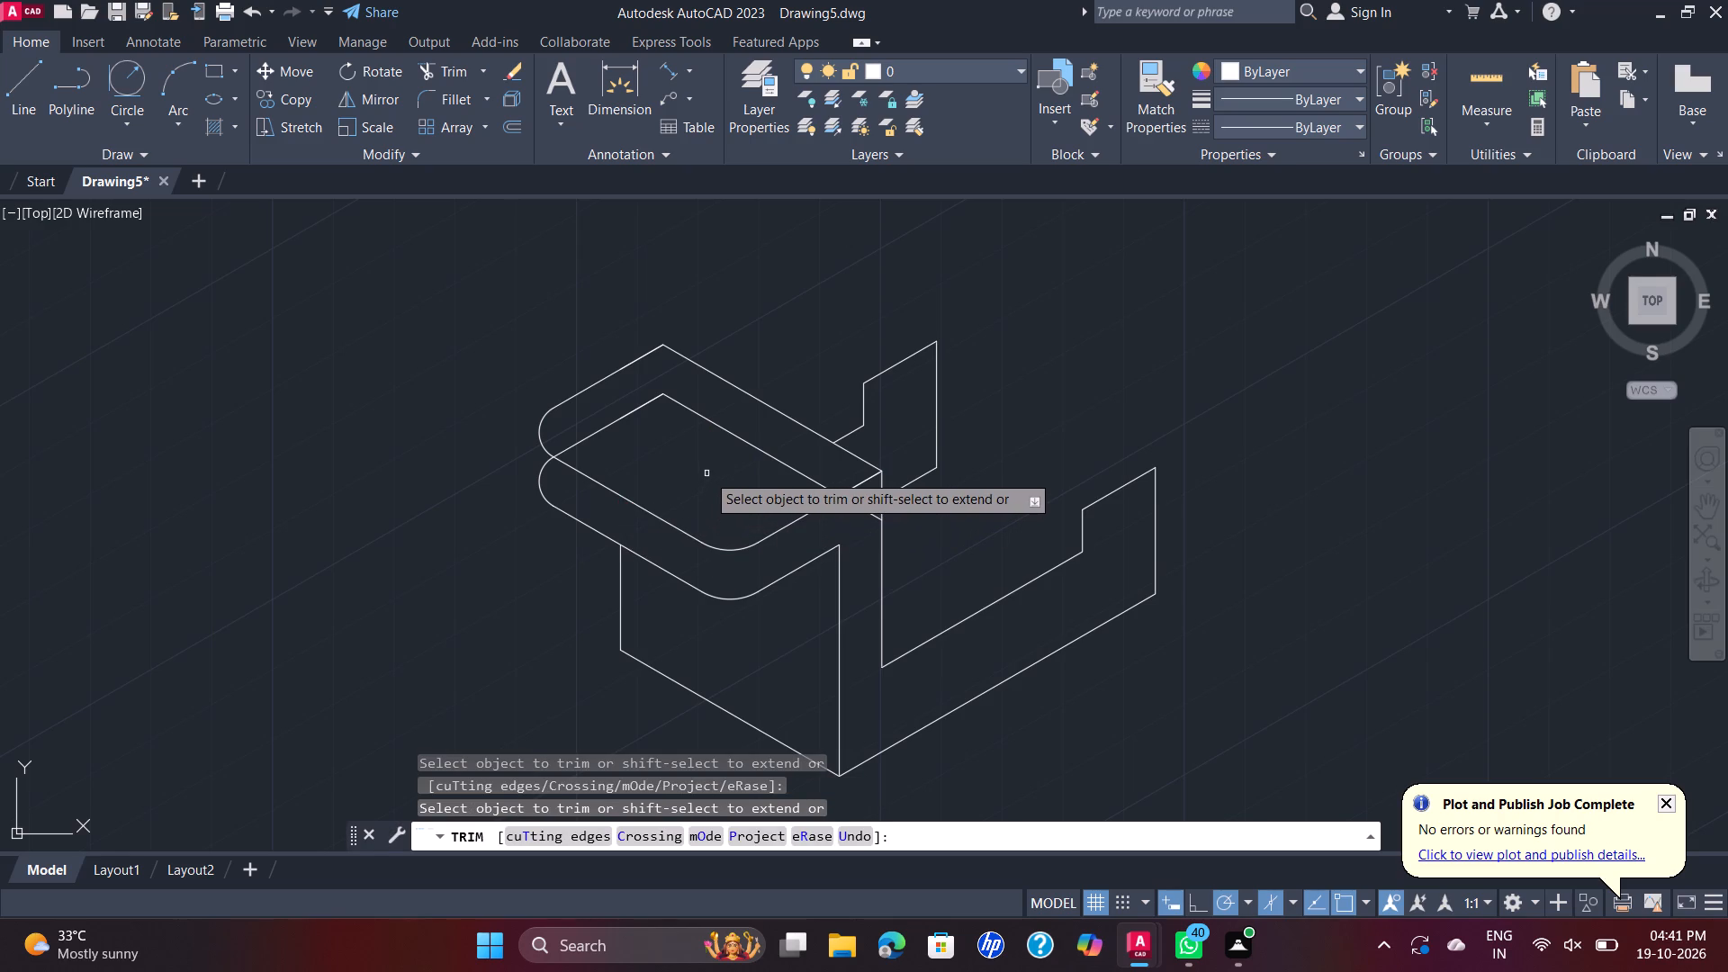
left_click(739, 439)
left_click(664, 394)
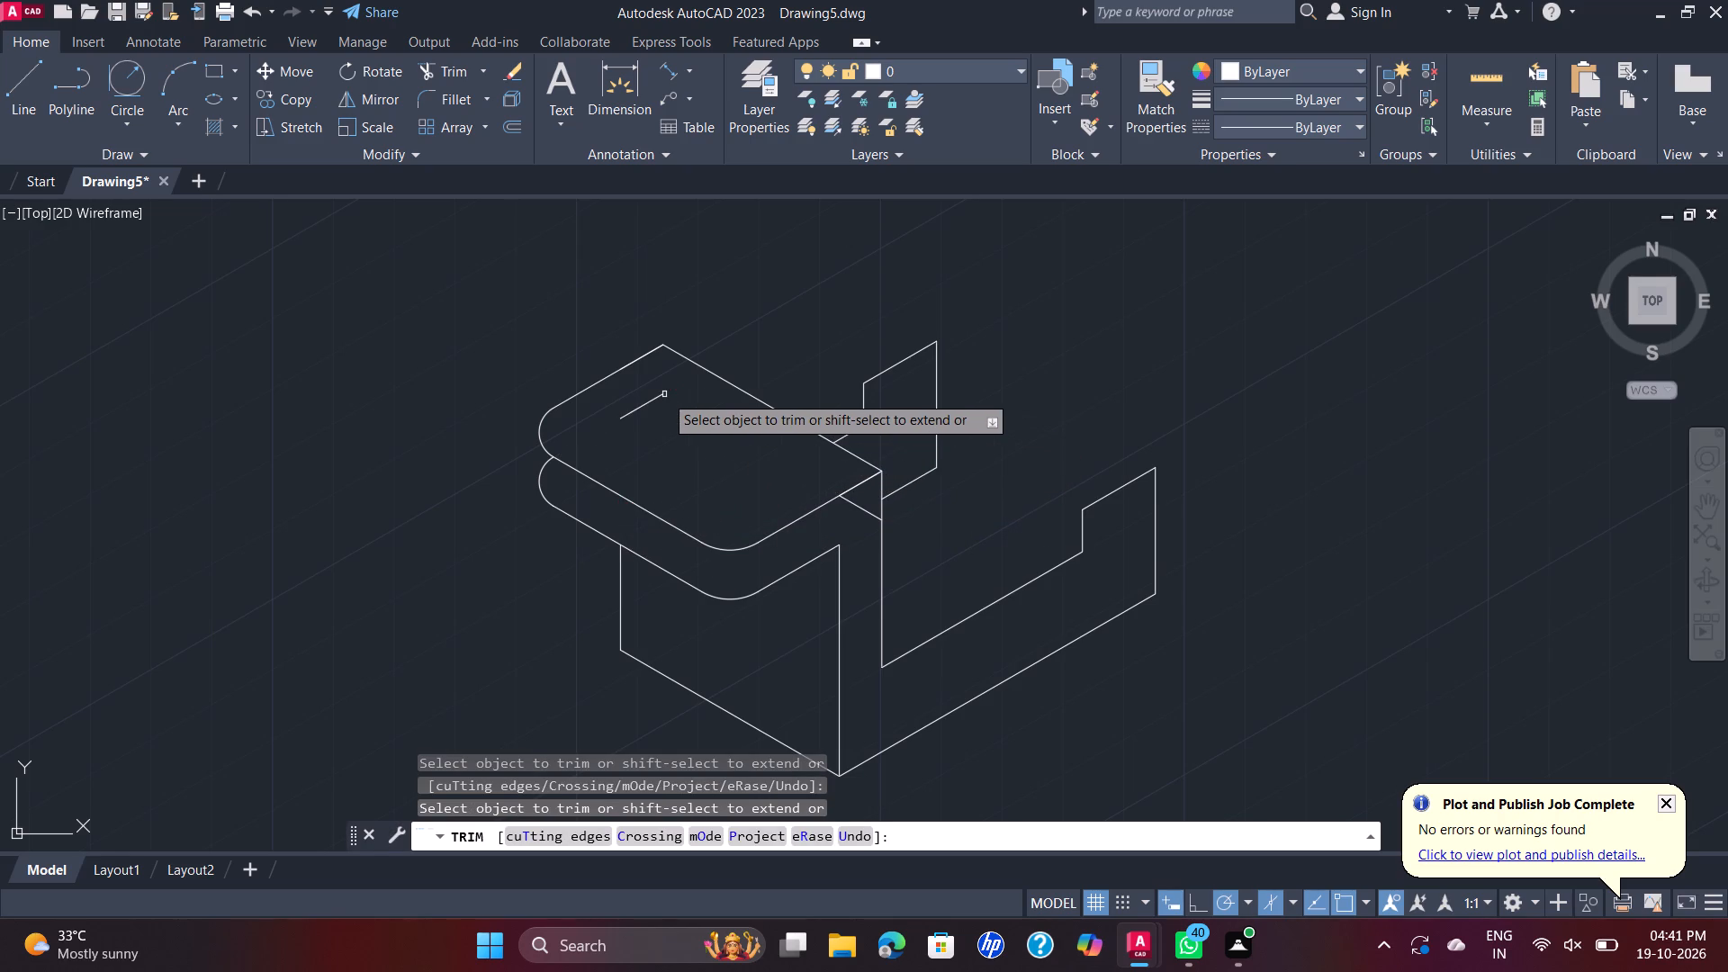
left_click(648, 400)
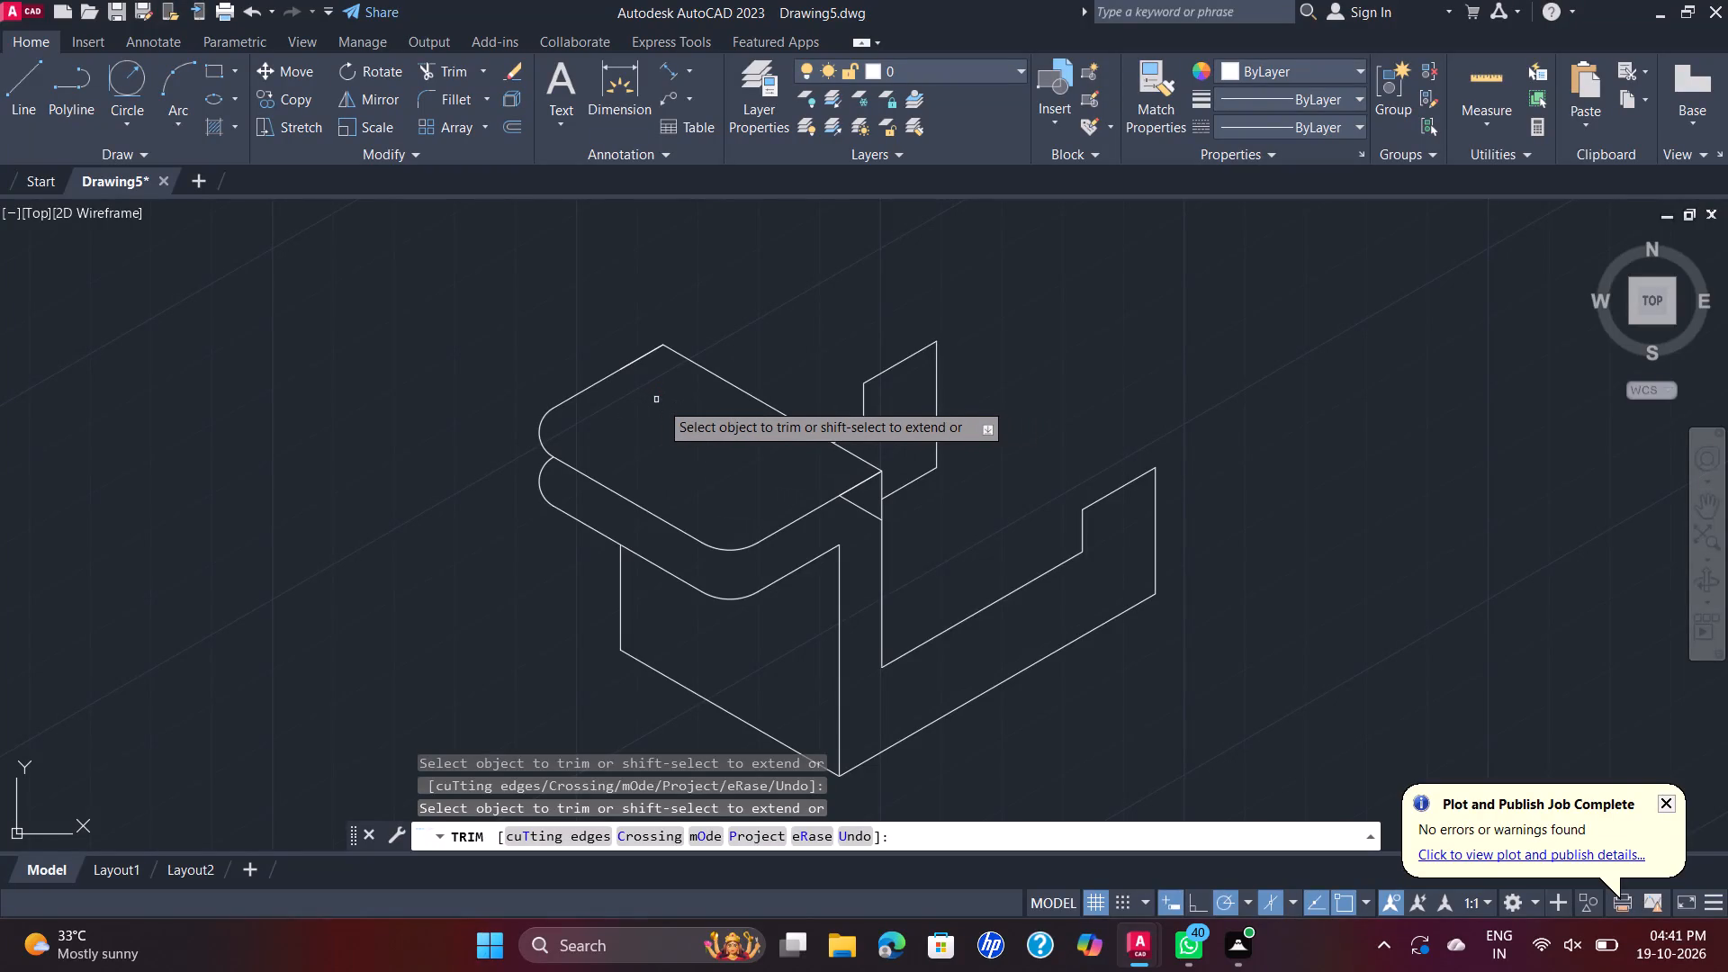
key("Escape")
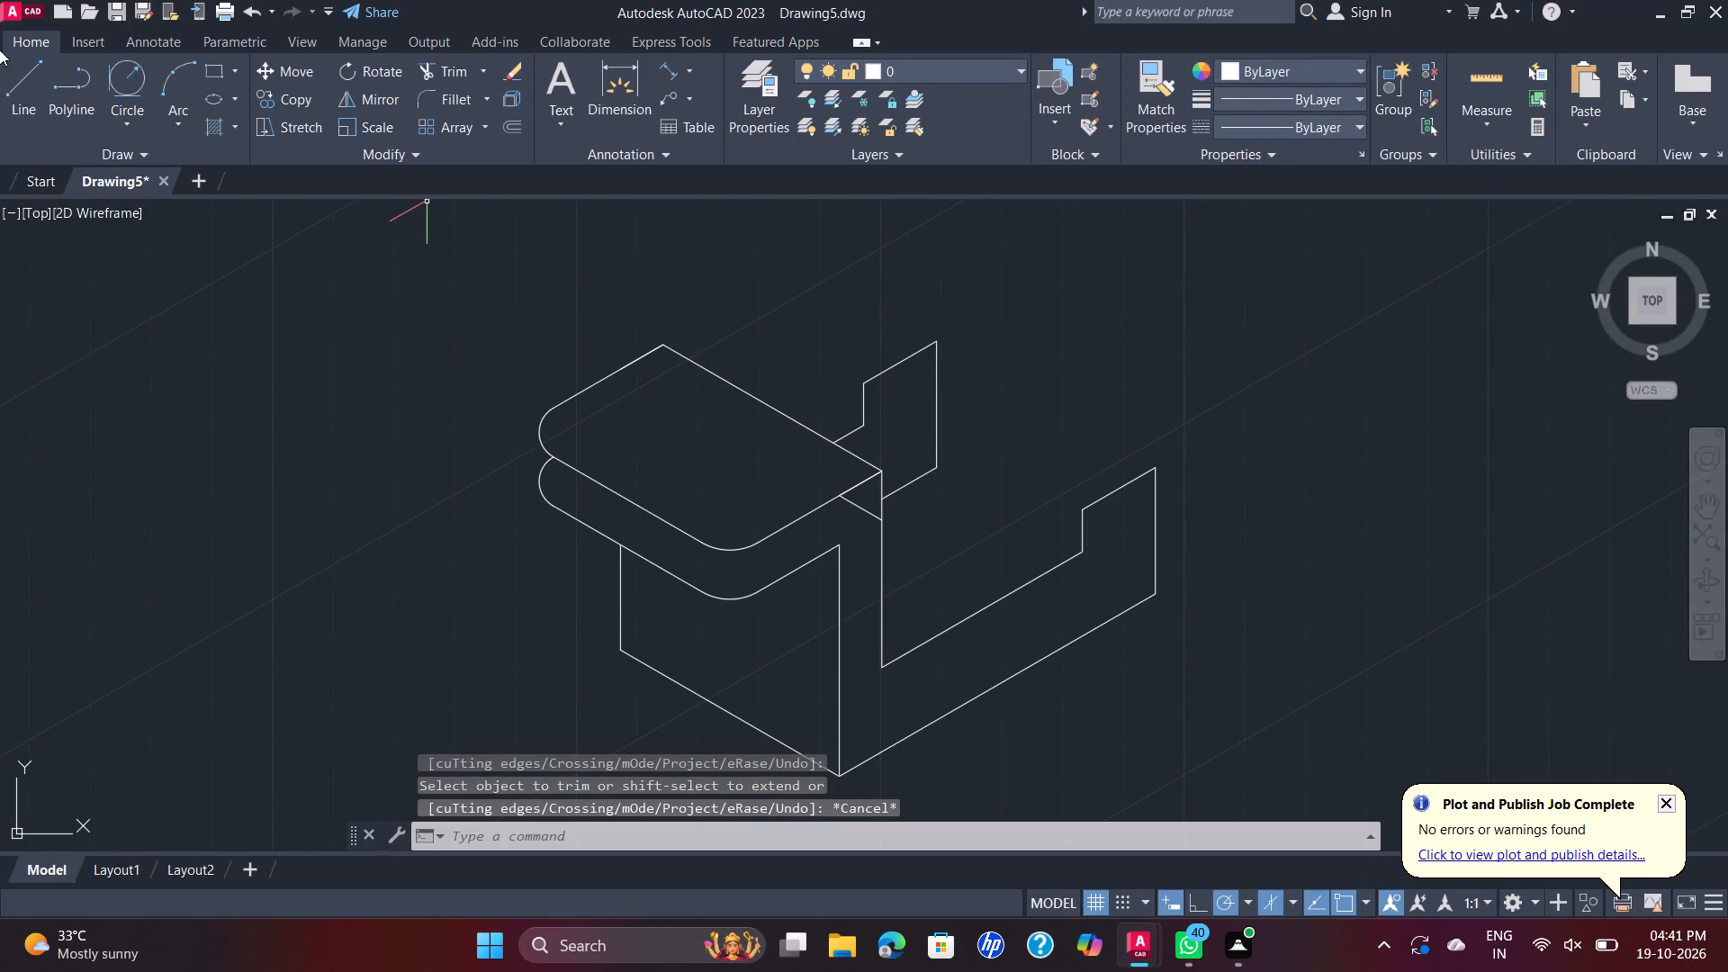
Draw a vertical line joining the outermost points of the upper and lower arcs at the flap's outer rounded corner.
left_click(32, 82)
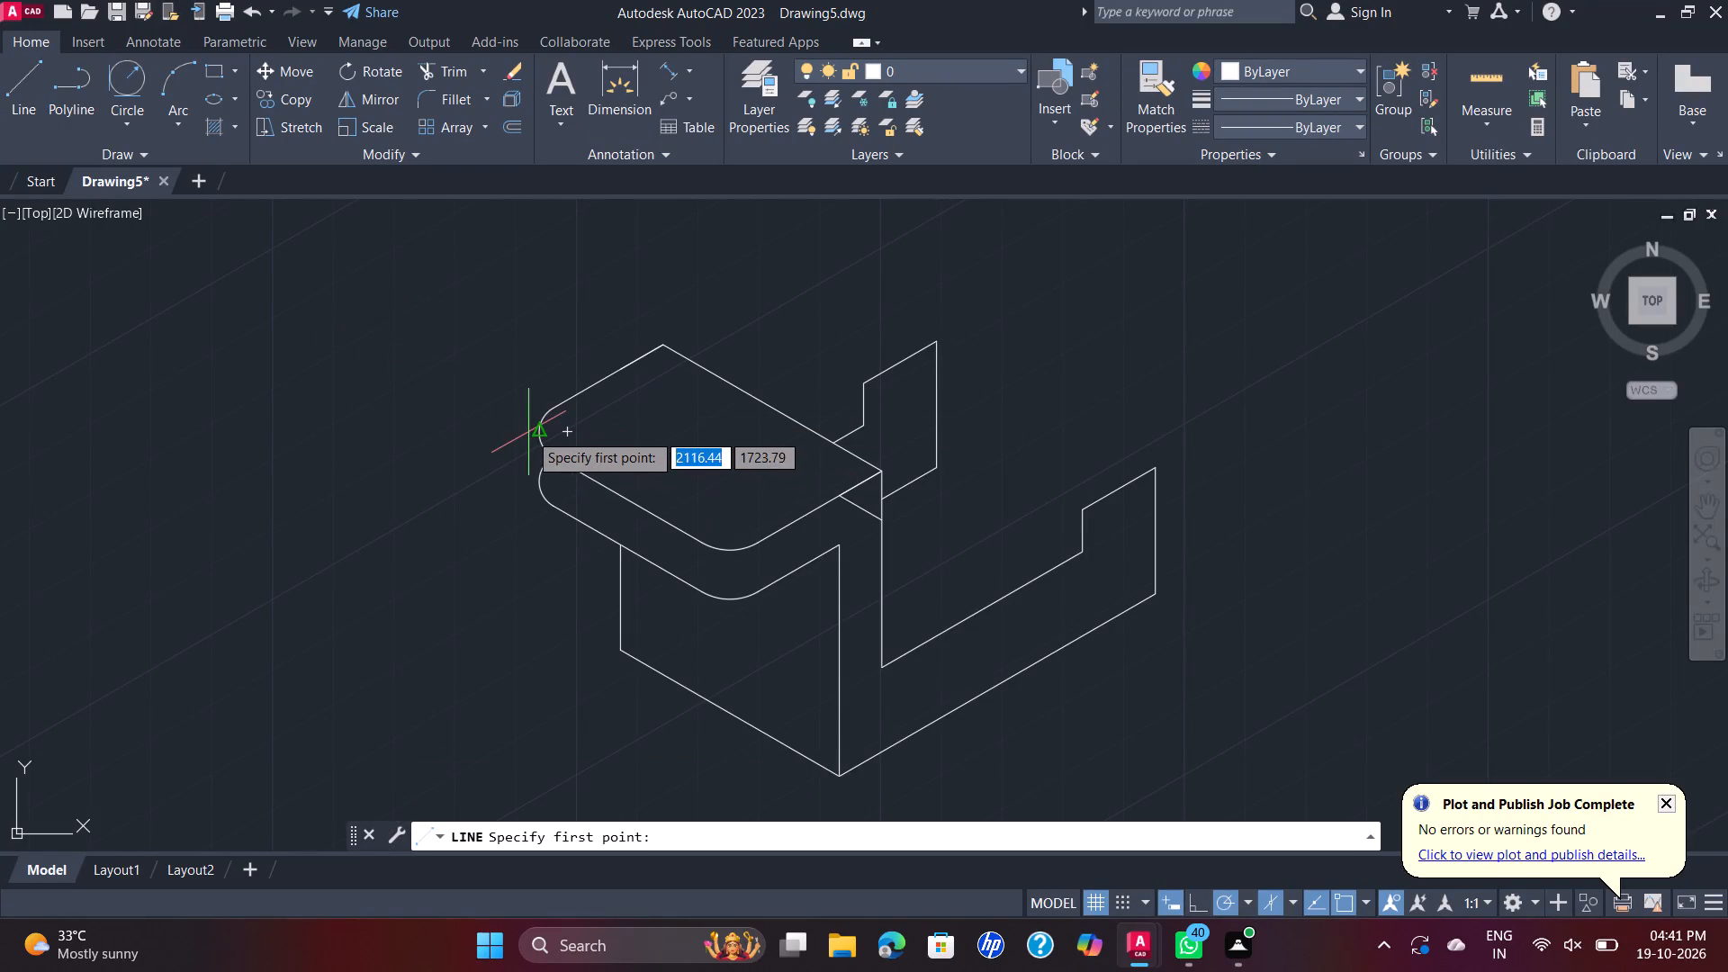
left_click(543, 431)
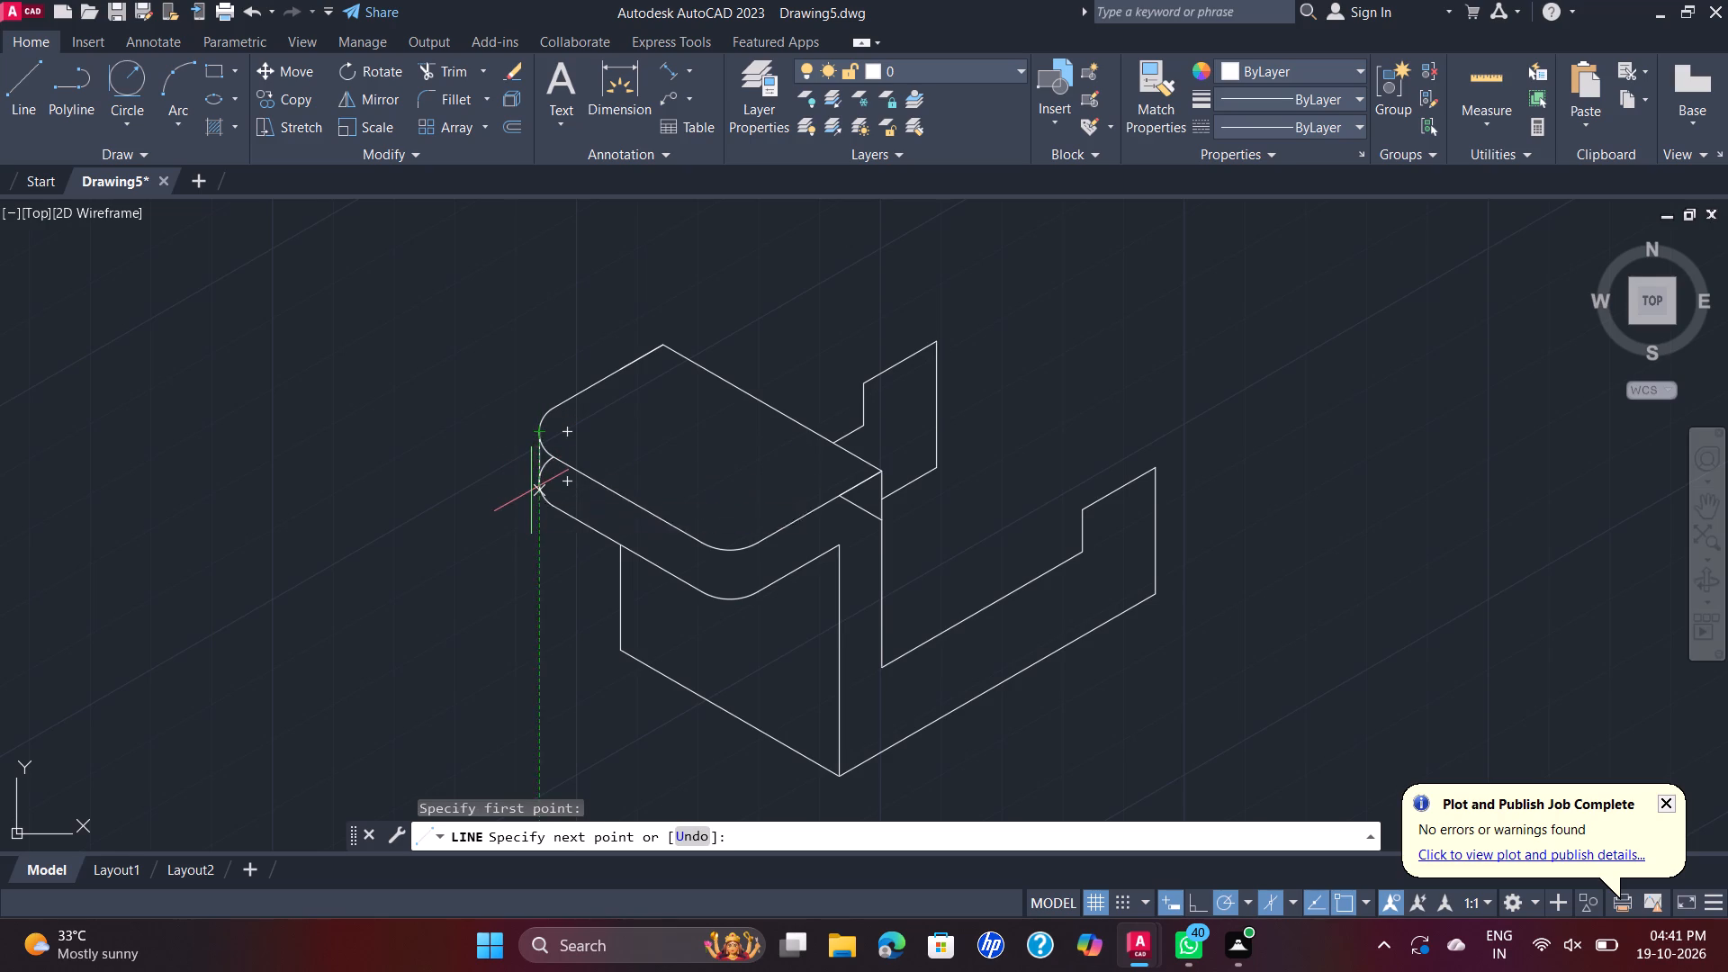
left_click(541, 480)
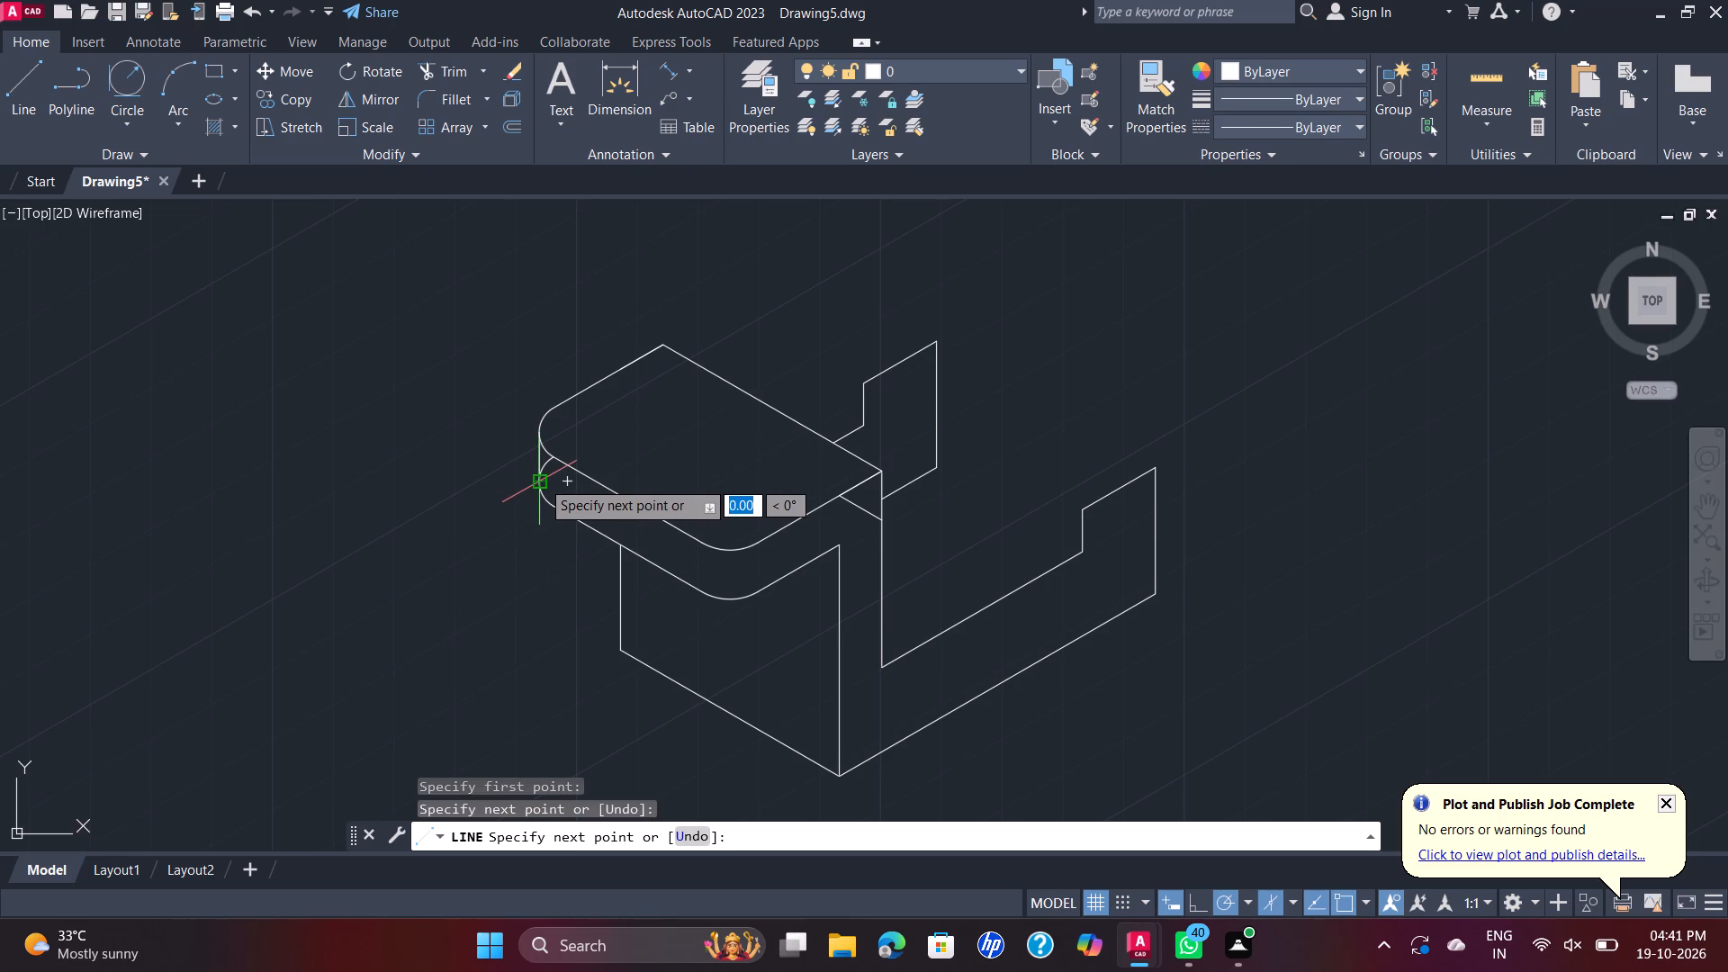
key("Escape")
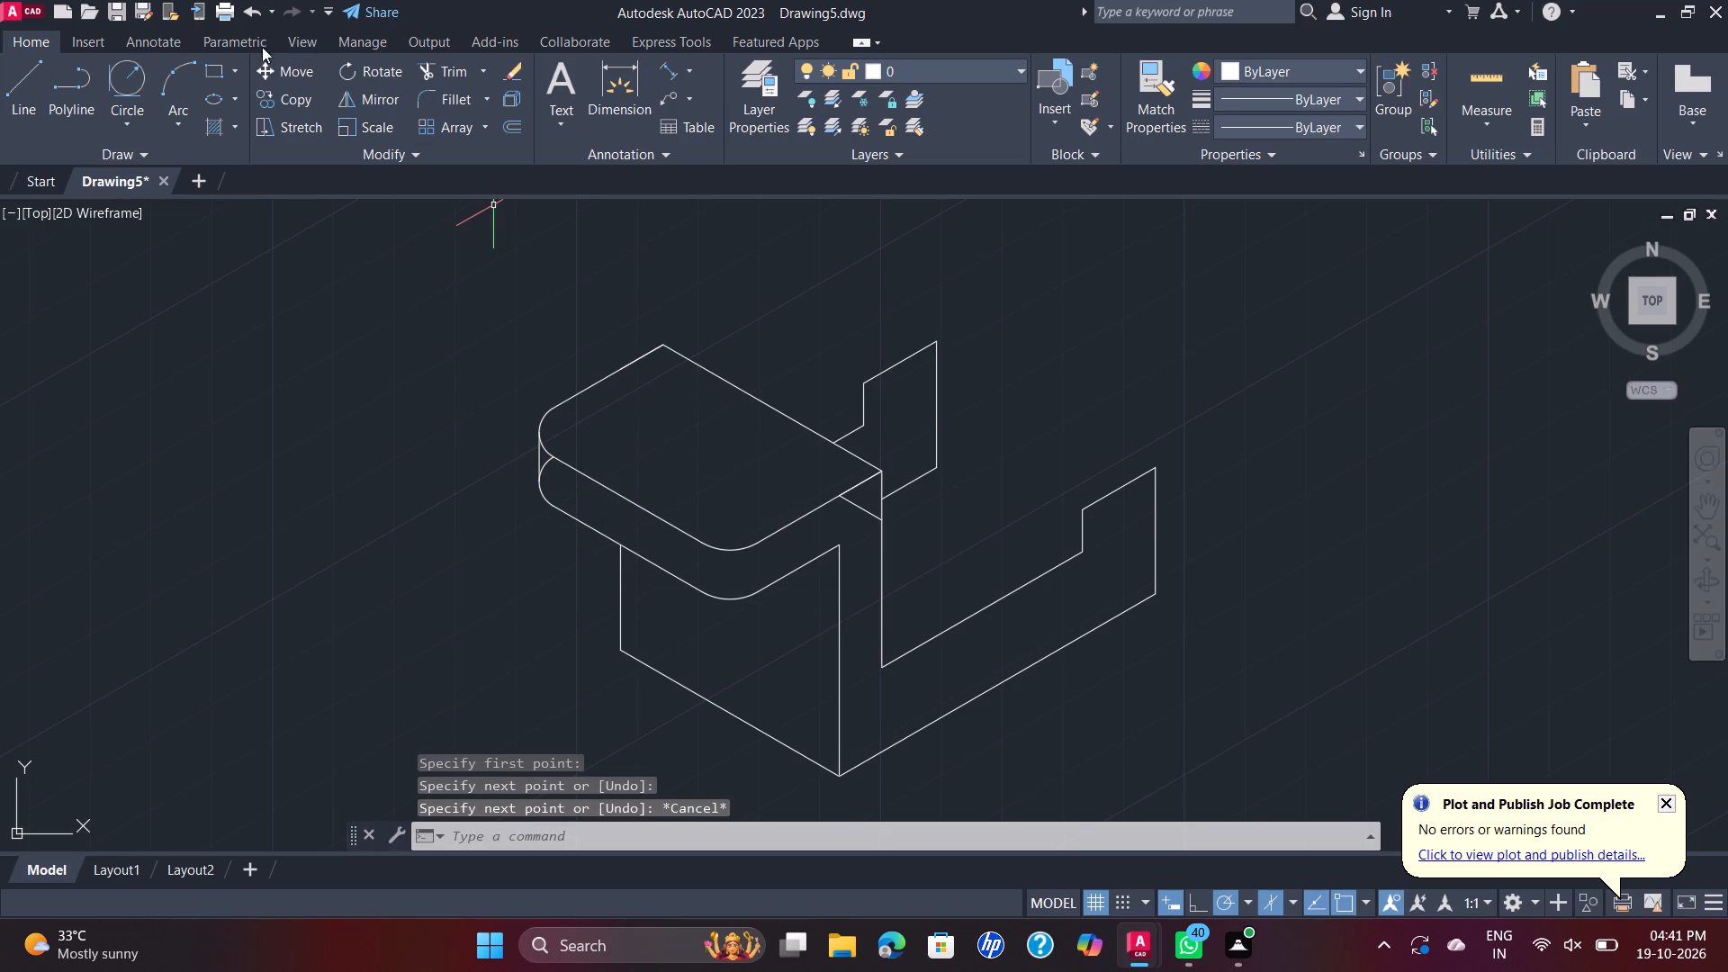
Trim the hidden part of the lower corner arc inside the new vertical edge.
left_click(440, 71)
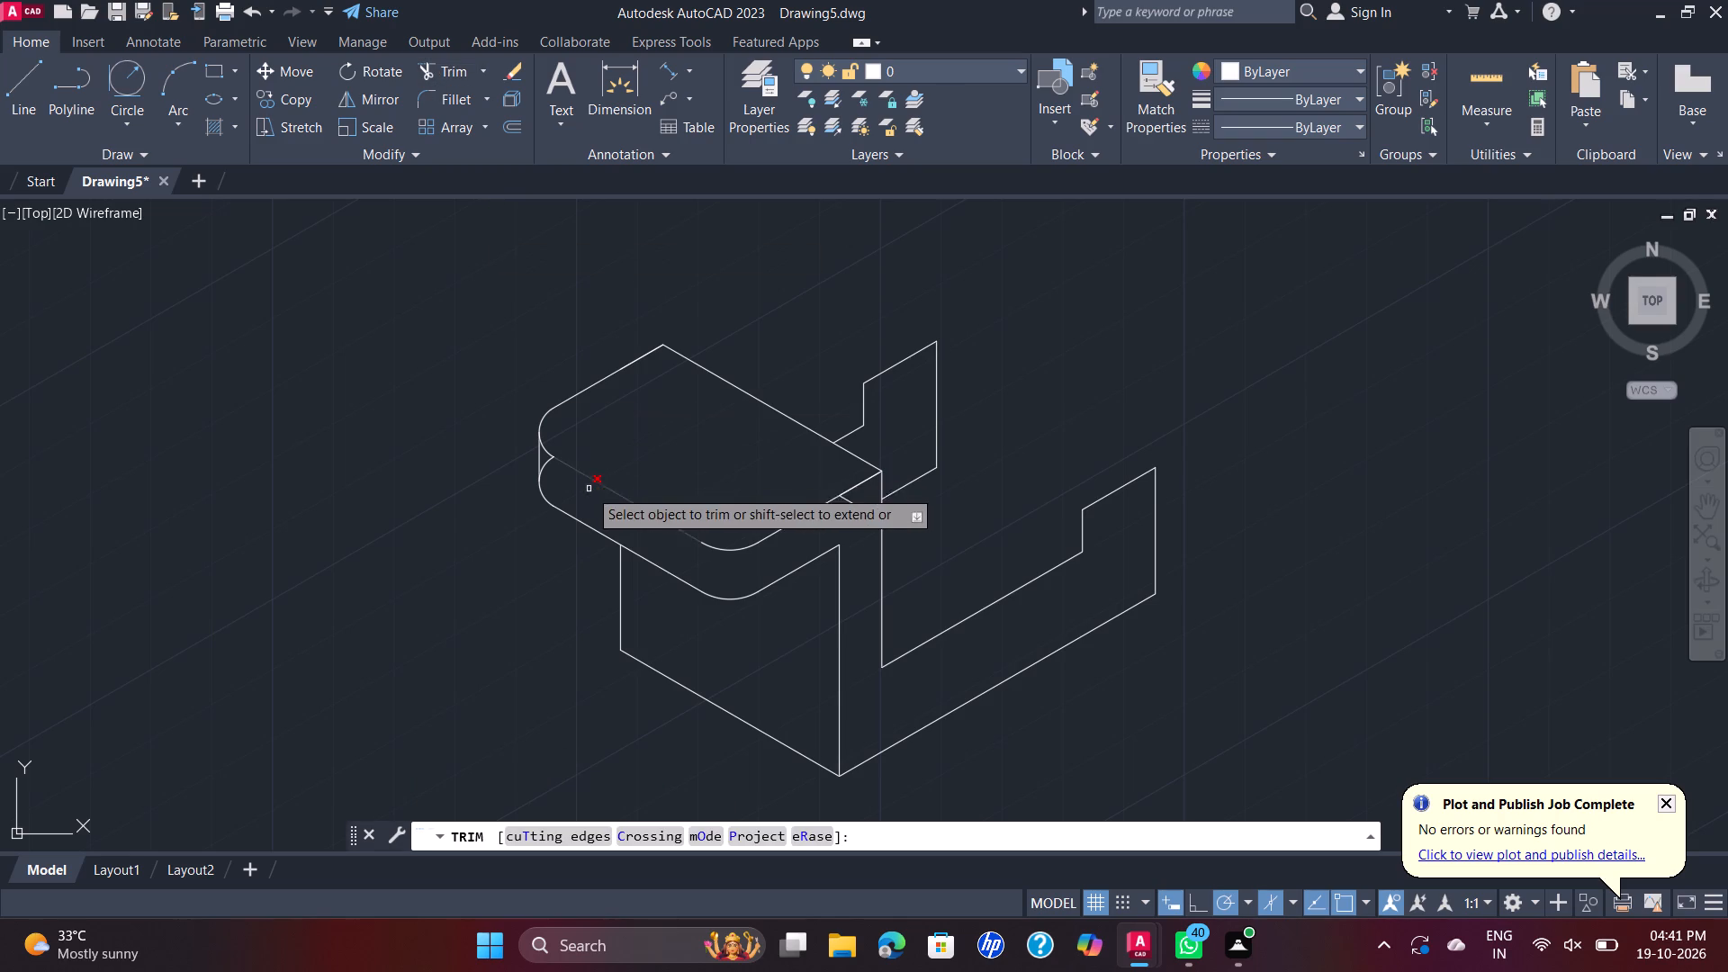
left_click(547, 463)
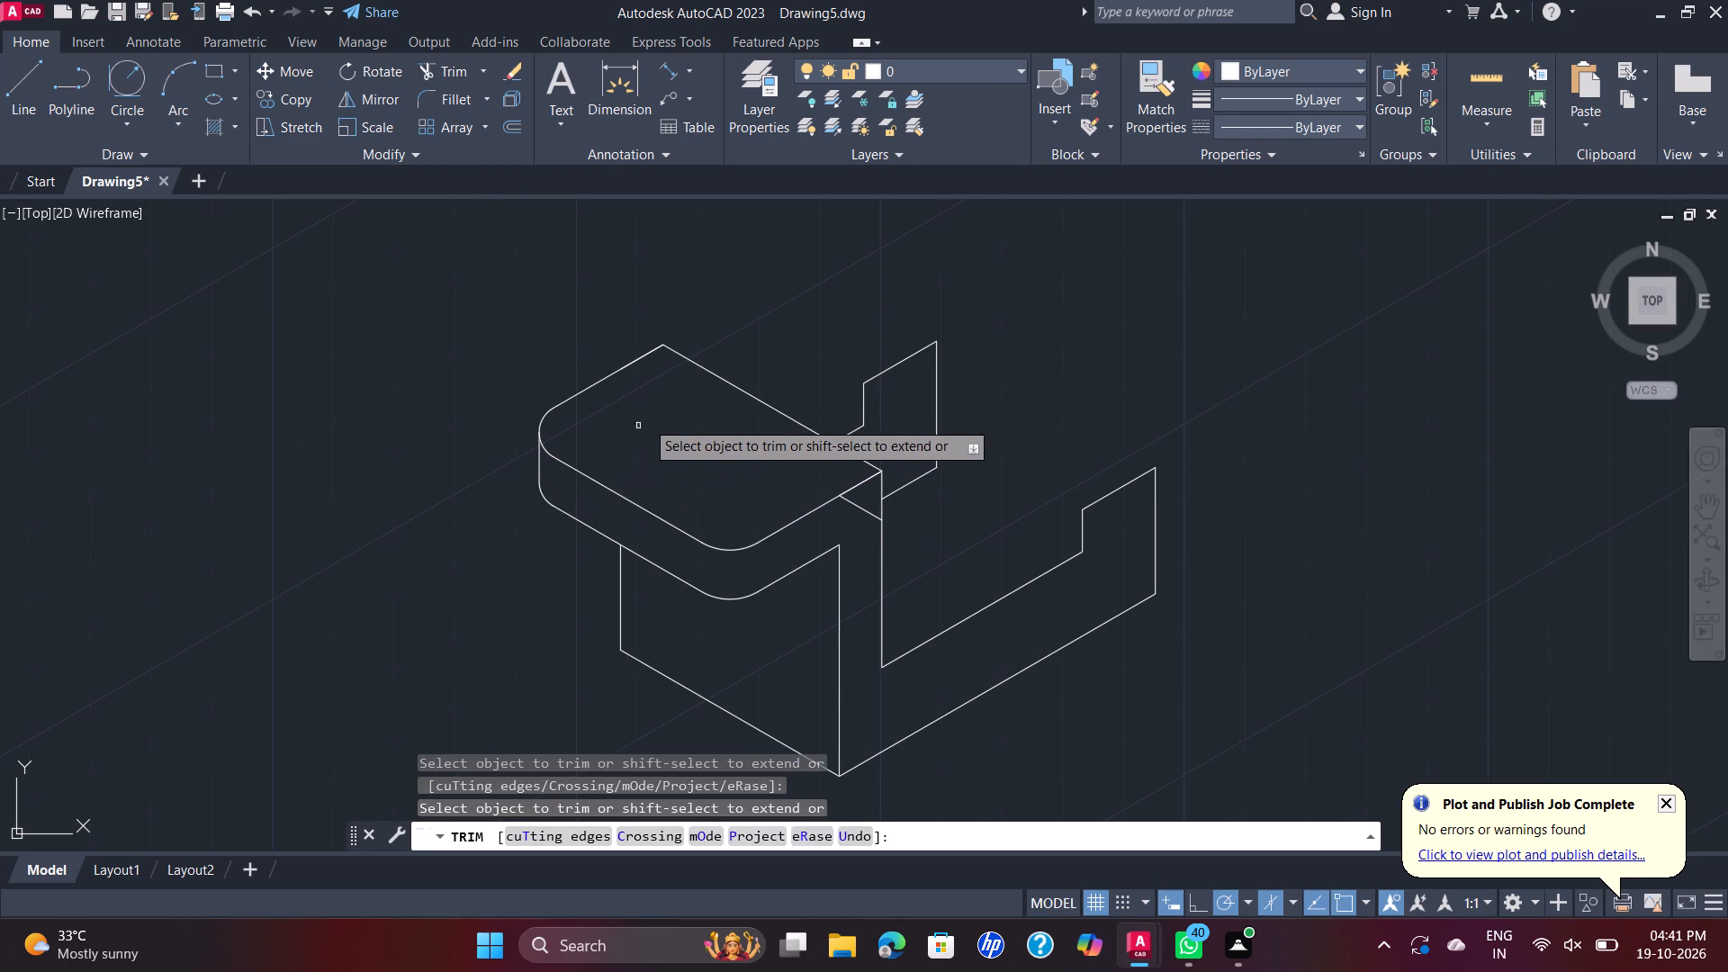
key("grave")
key("Escape")
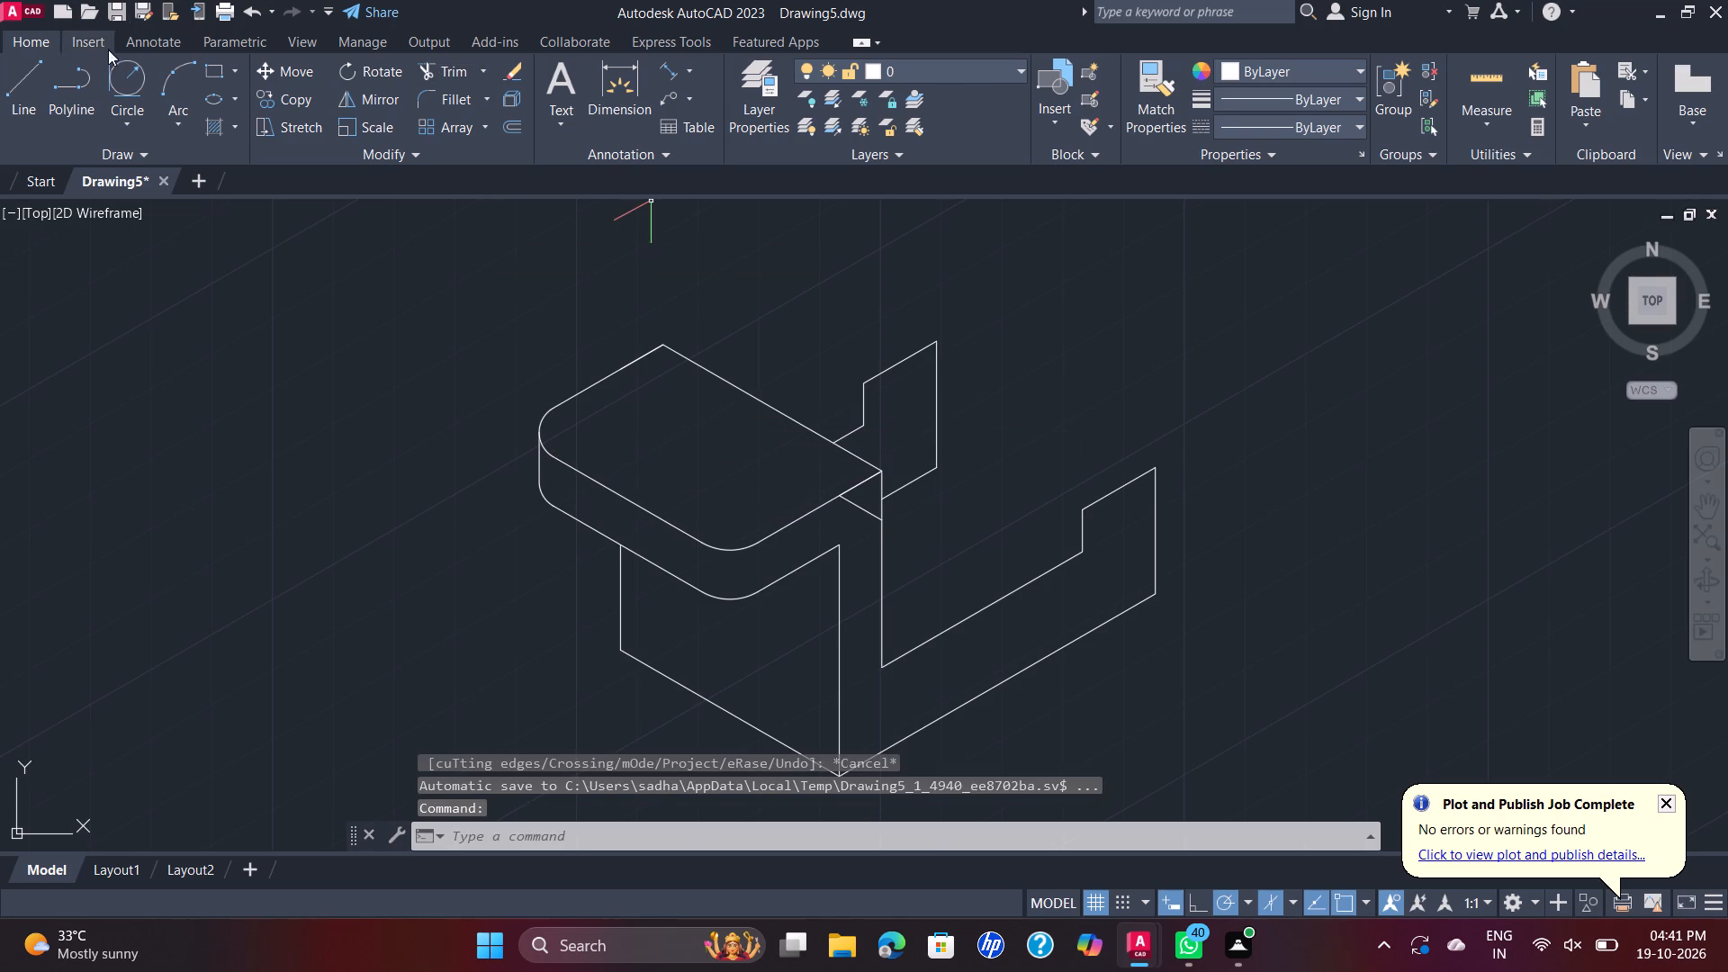
Draw an 8 mm diameter isocircle in the top isoplane, centred on the rounded outer corner of the flap's top face.
left_click(226, 103)
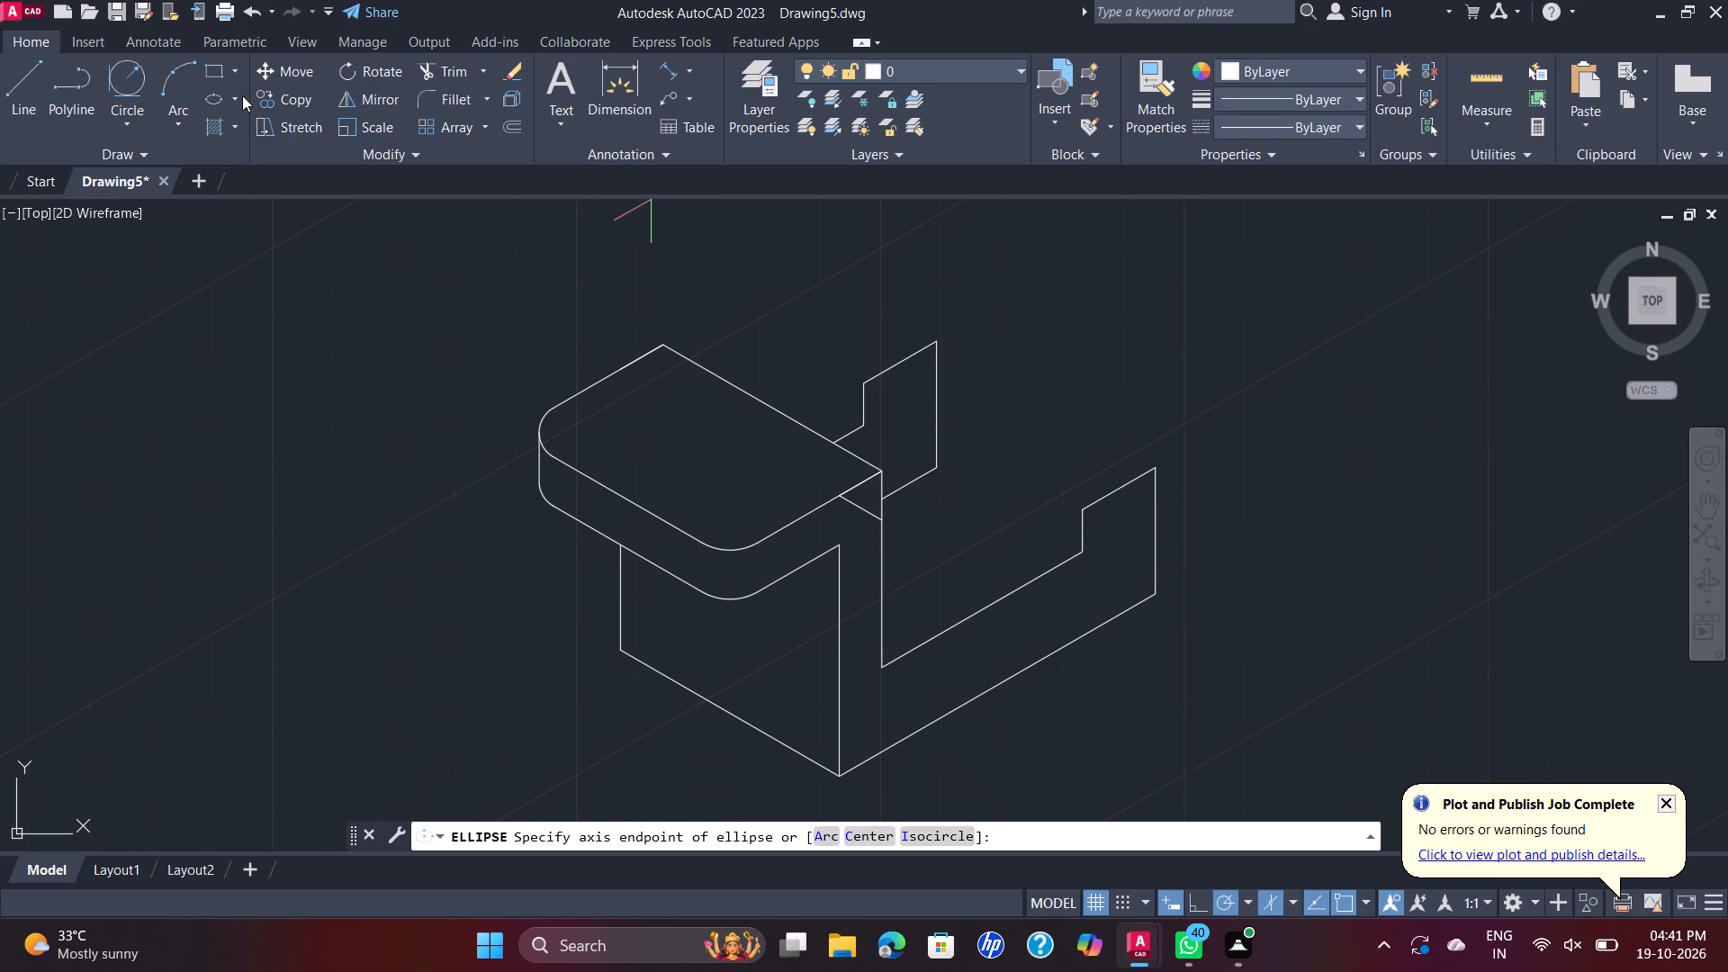
left_click(968, 837)
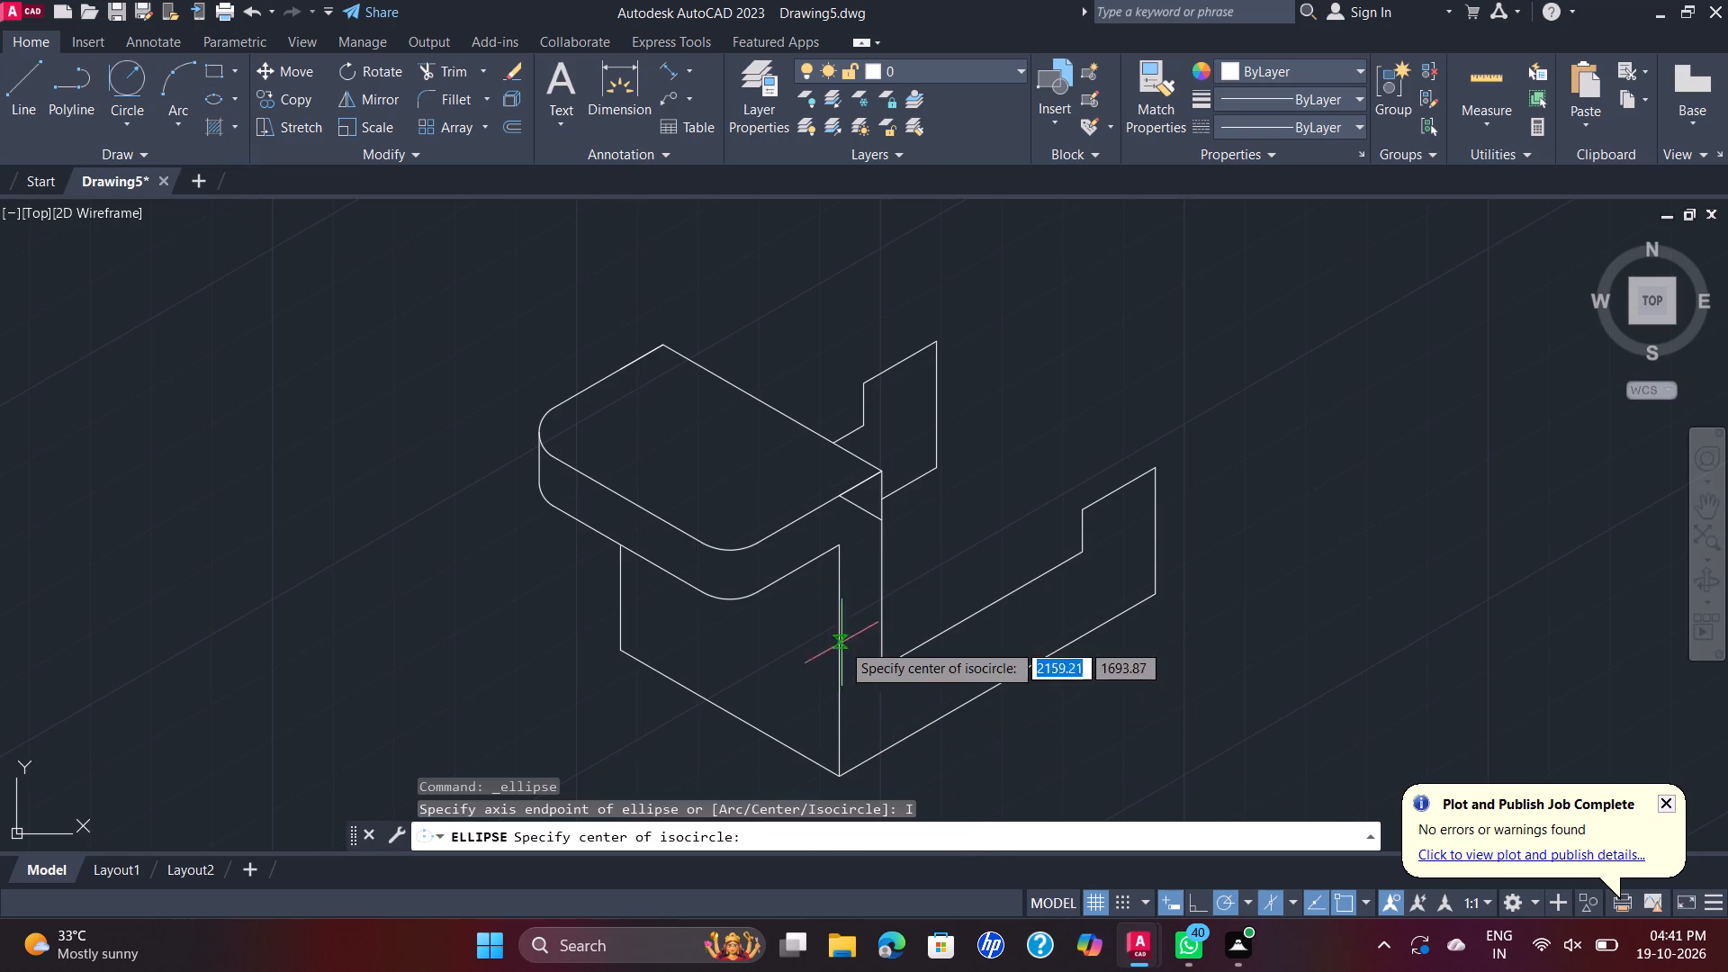
left_click(562, 430)
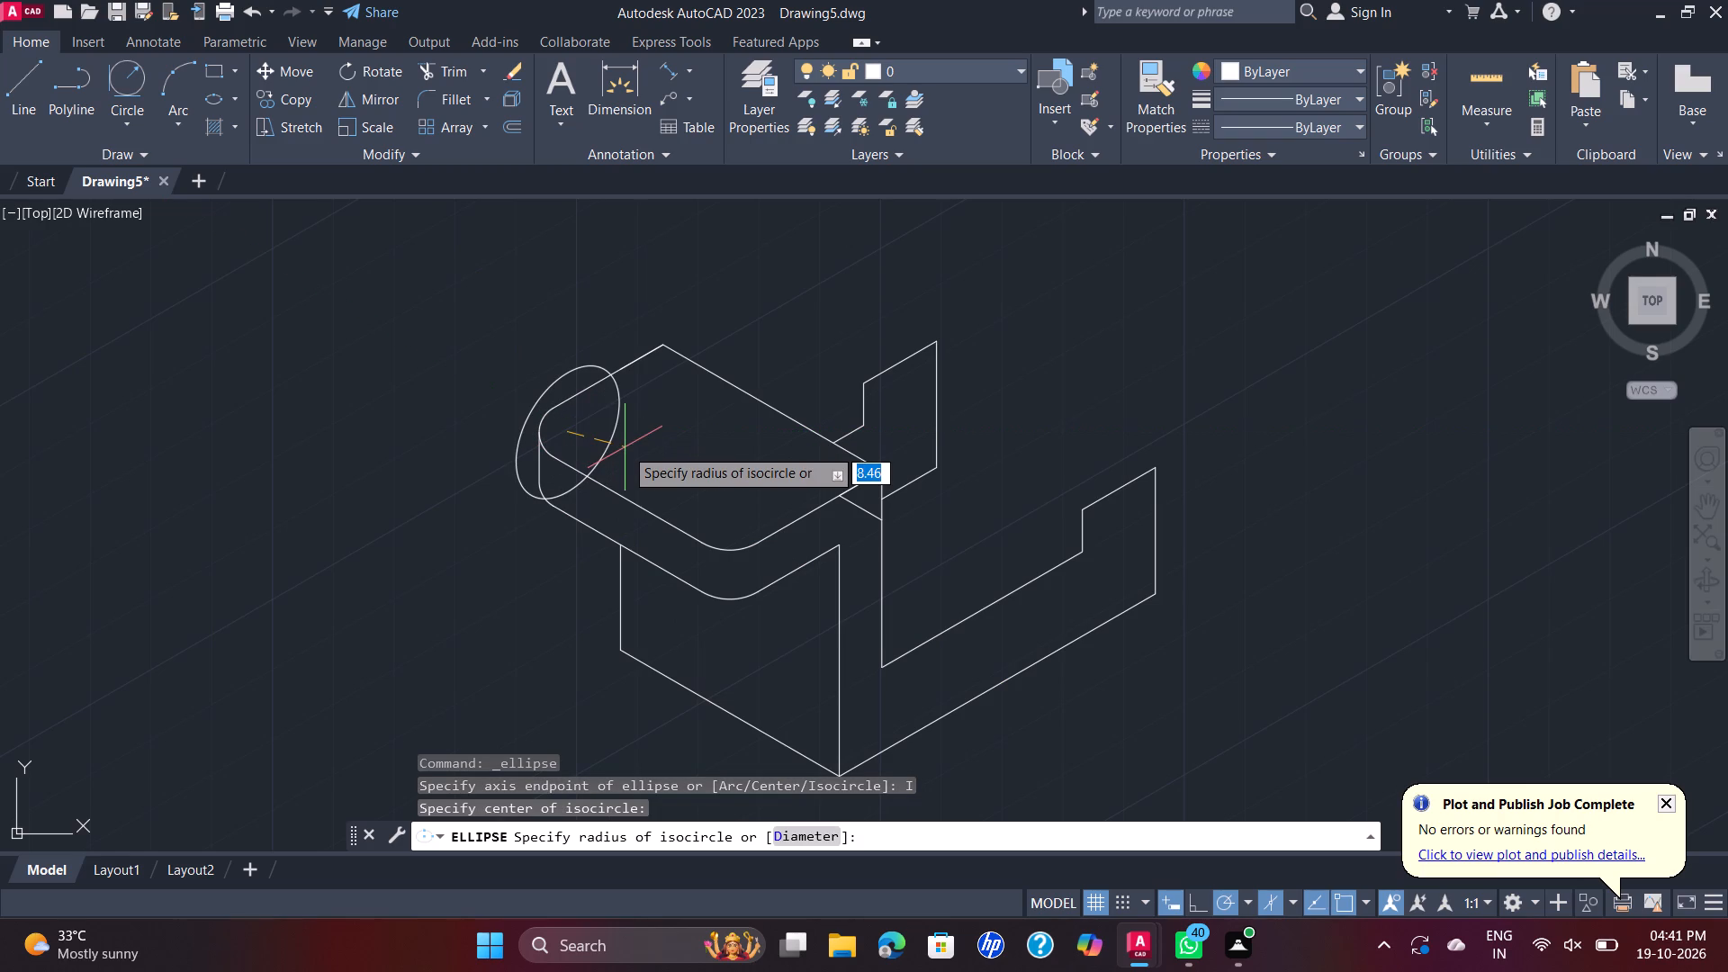
key("F5")
key("F5")
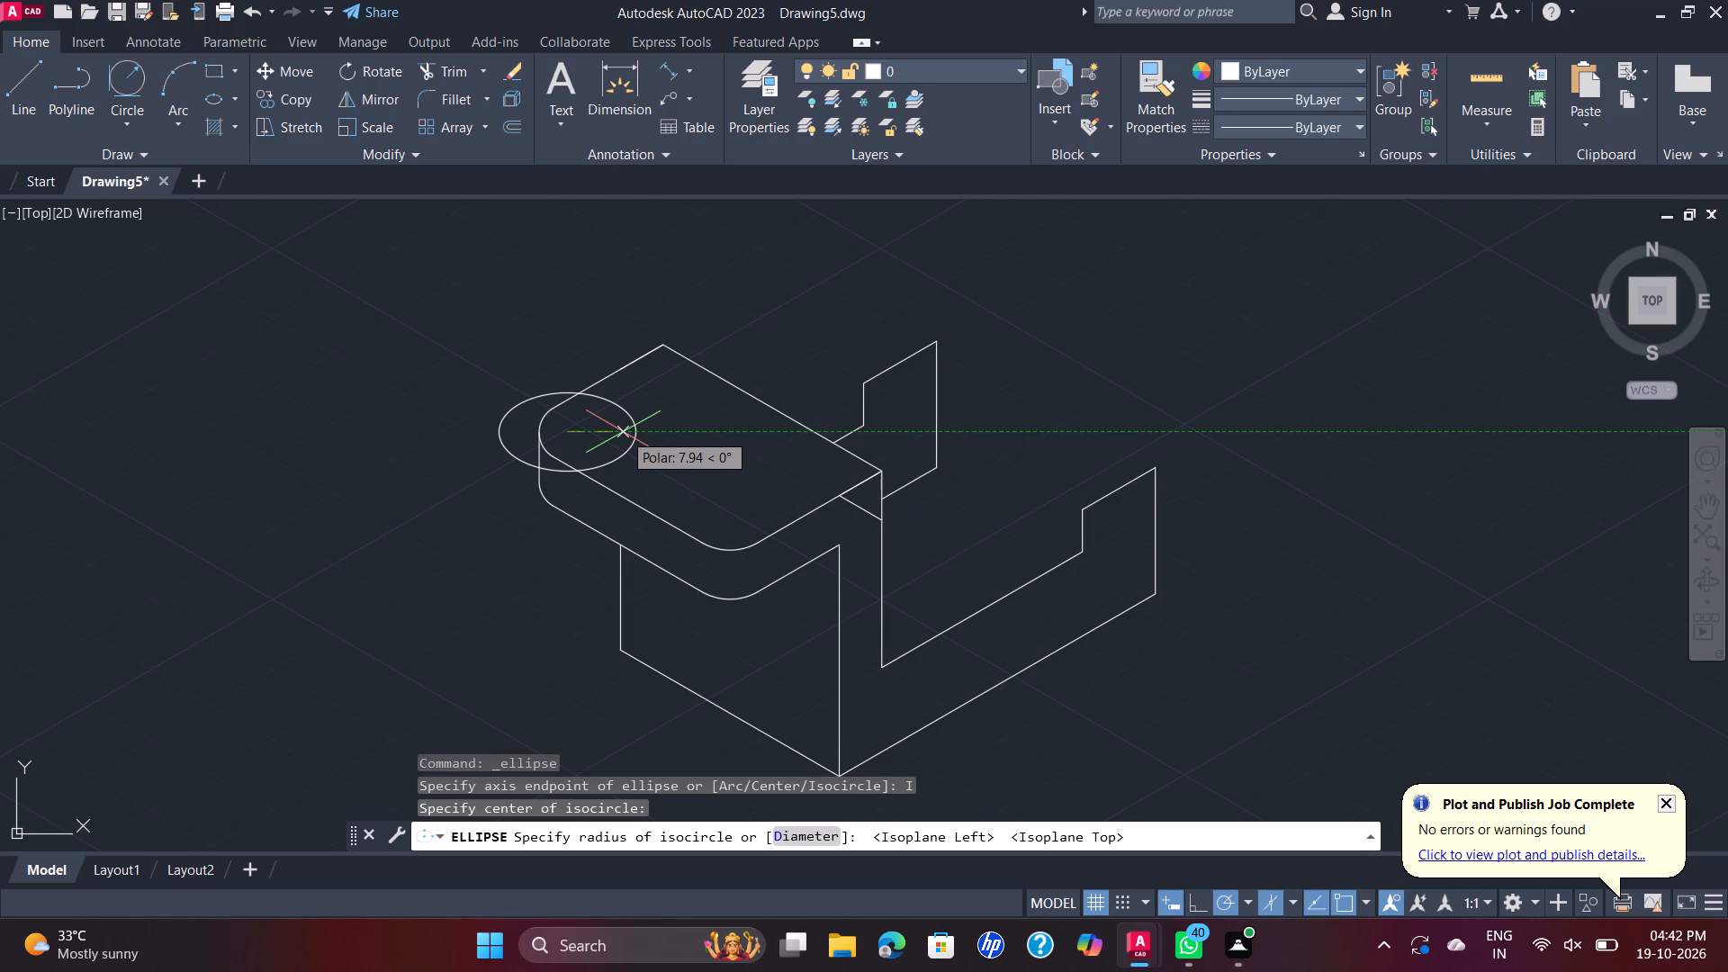
key("d")
key("Return")
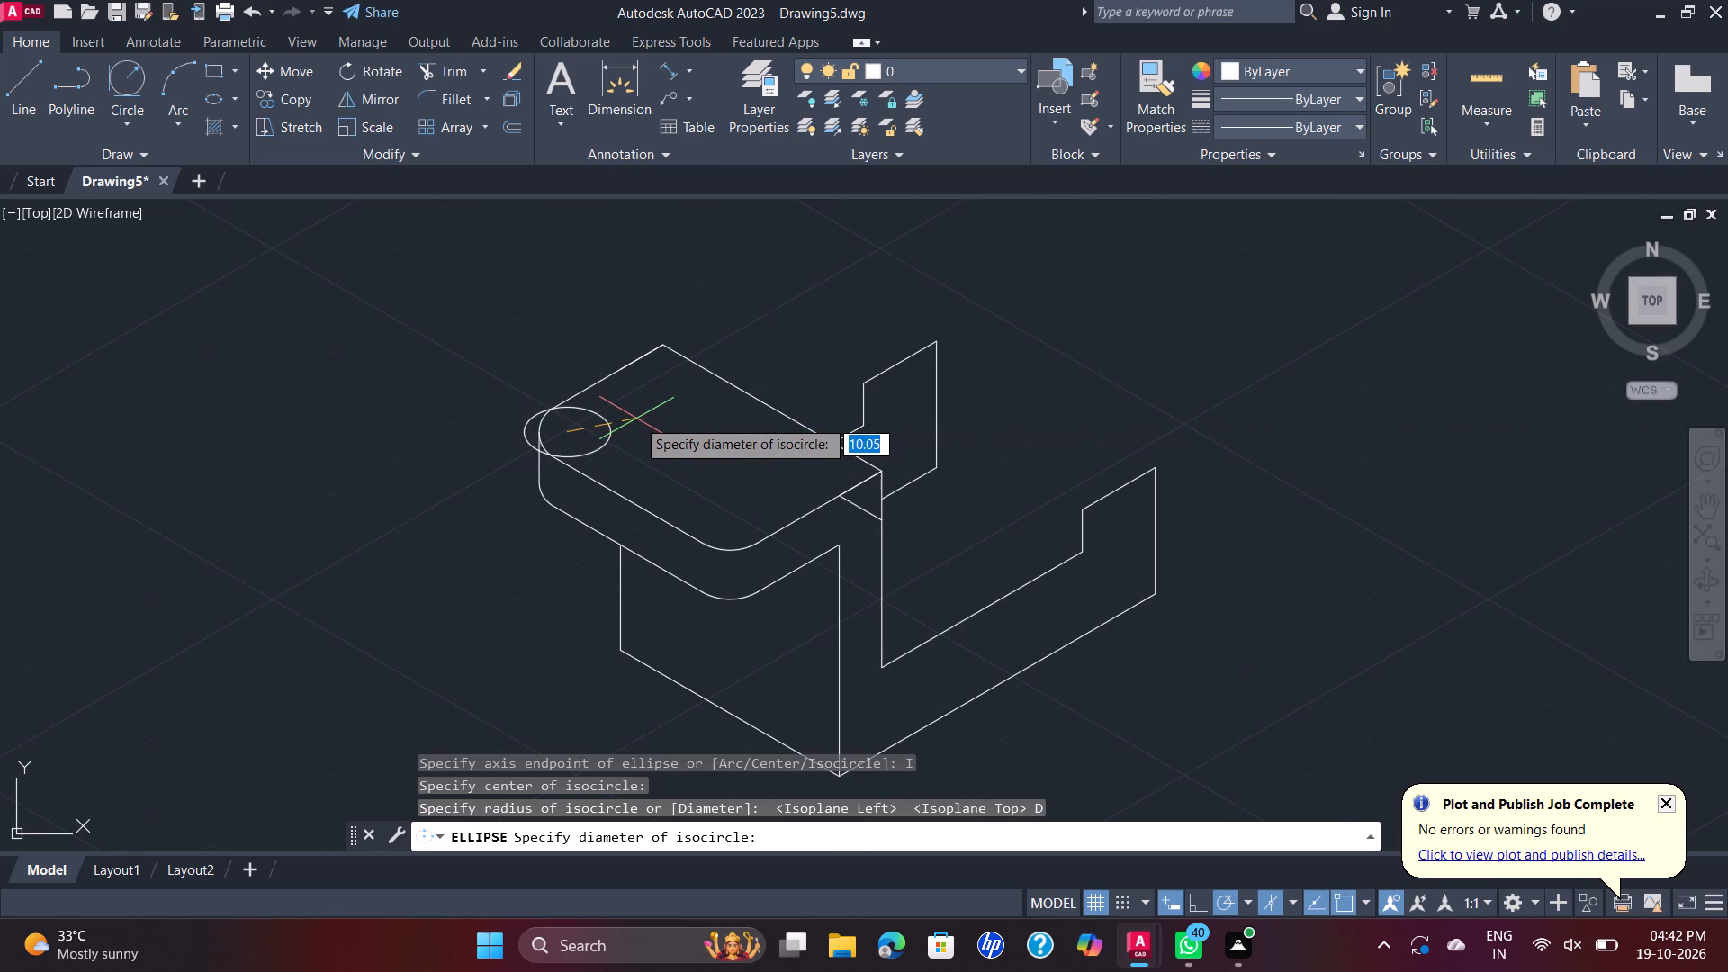
key("8")
key("Return")
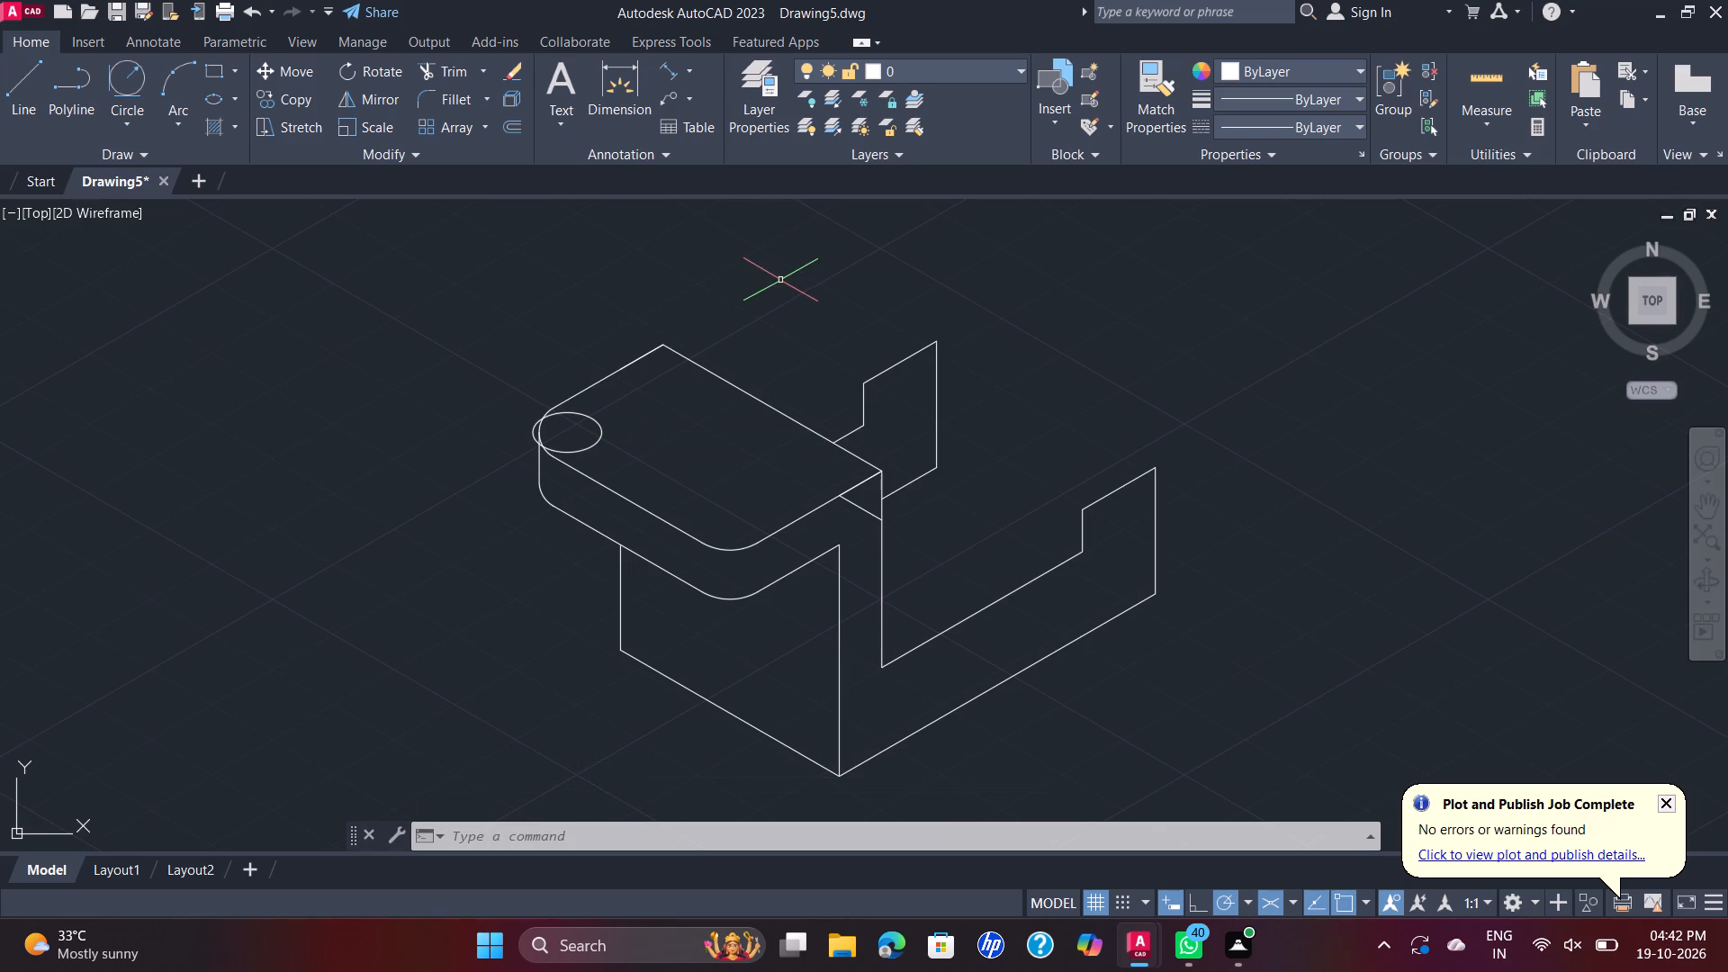
Draw construction lines from the flap's sharp outer corner: 8 mm along the adjoining long edge, and 20 mm inward parallel to the rounded end.
left_click(20, 86)
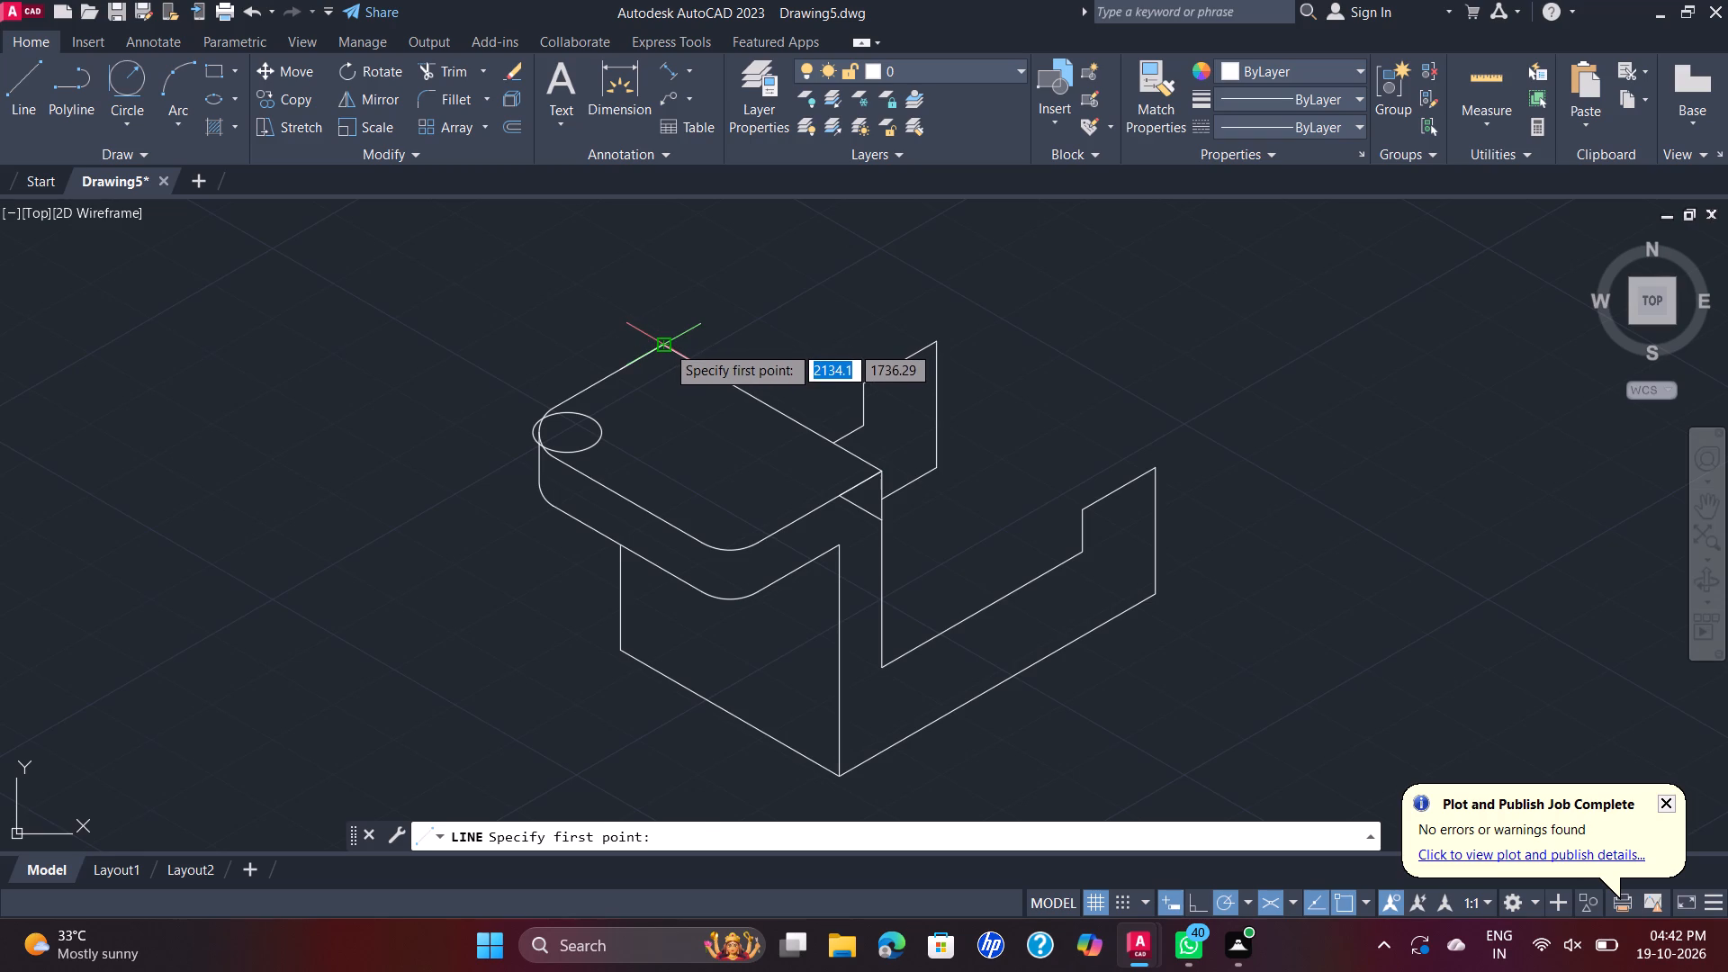
left_click(666, 345)
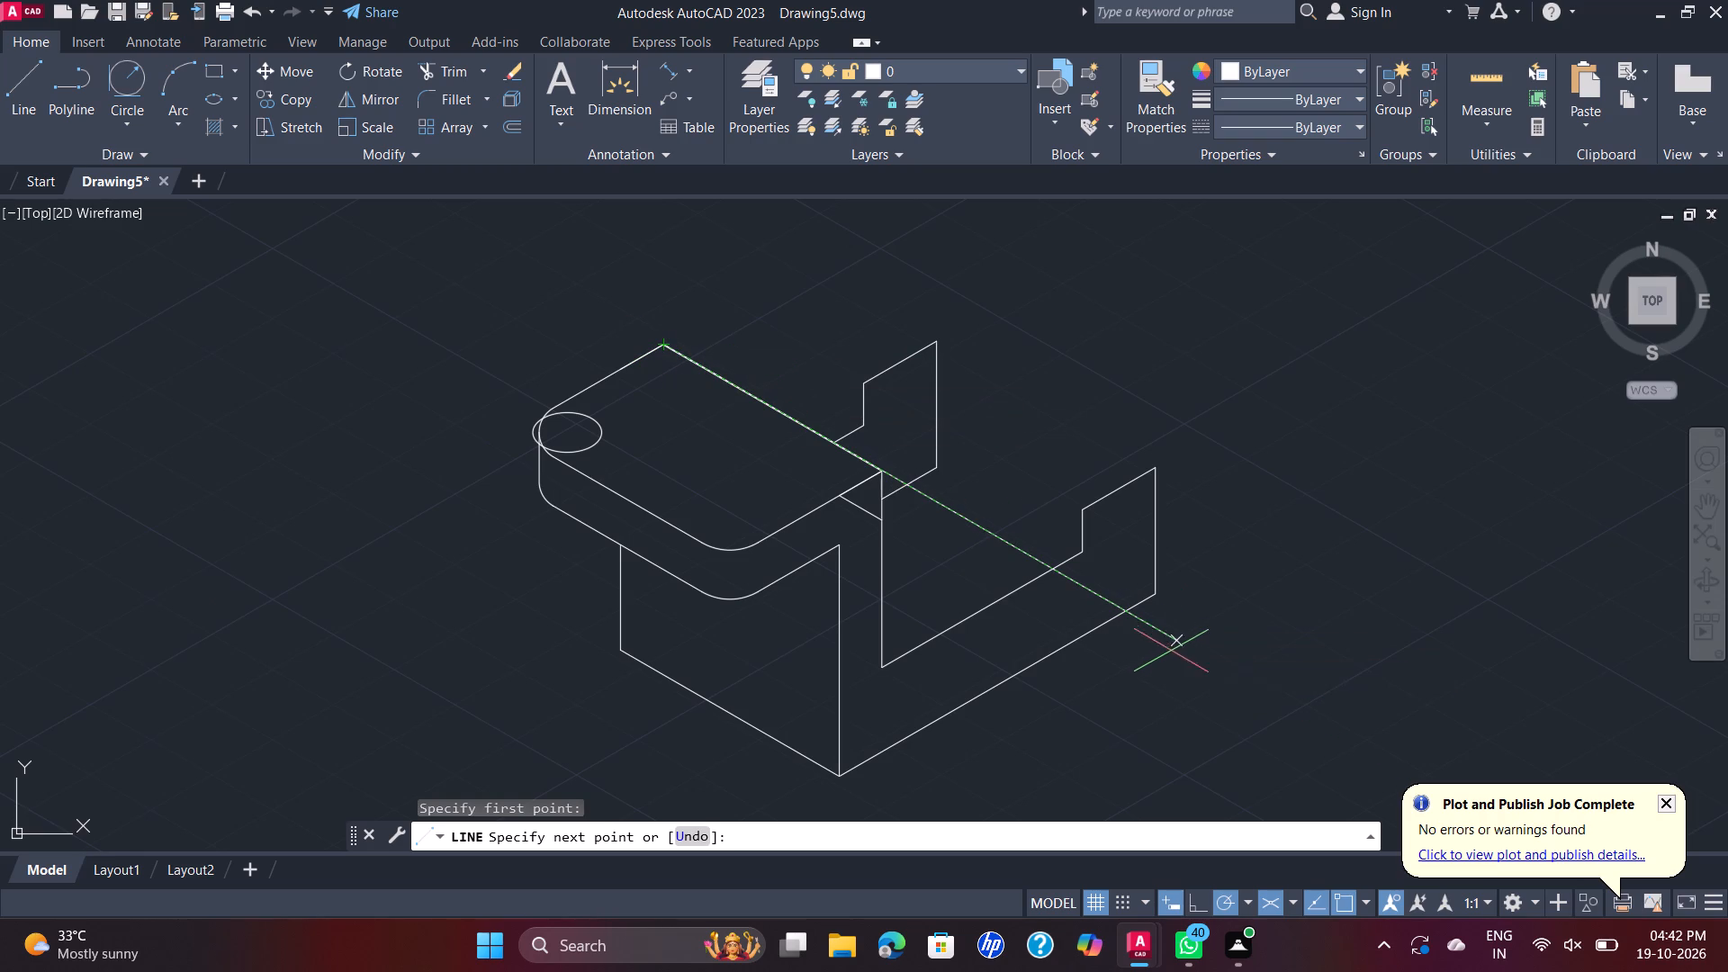
key("8")
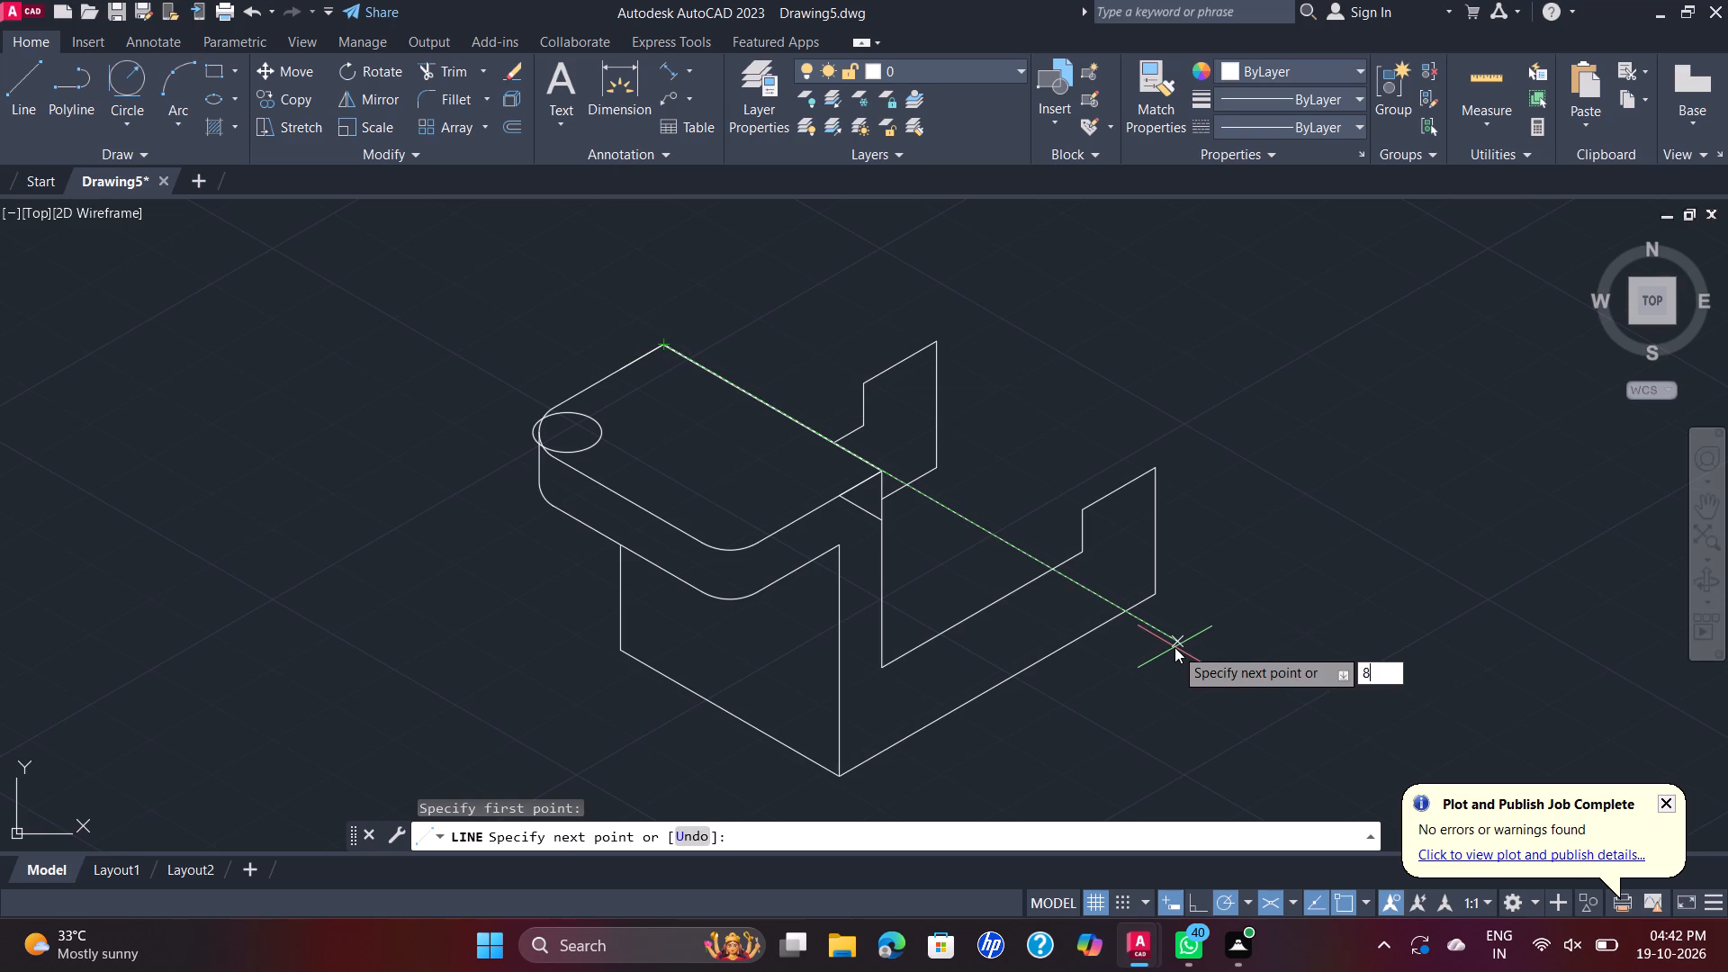
key("Return")
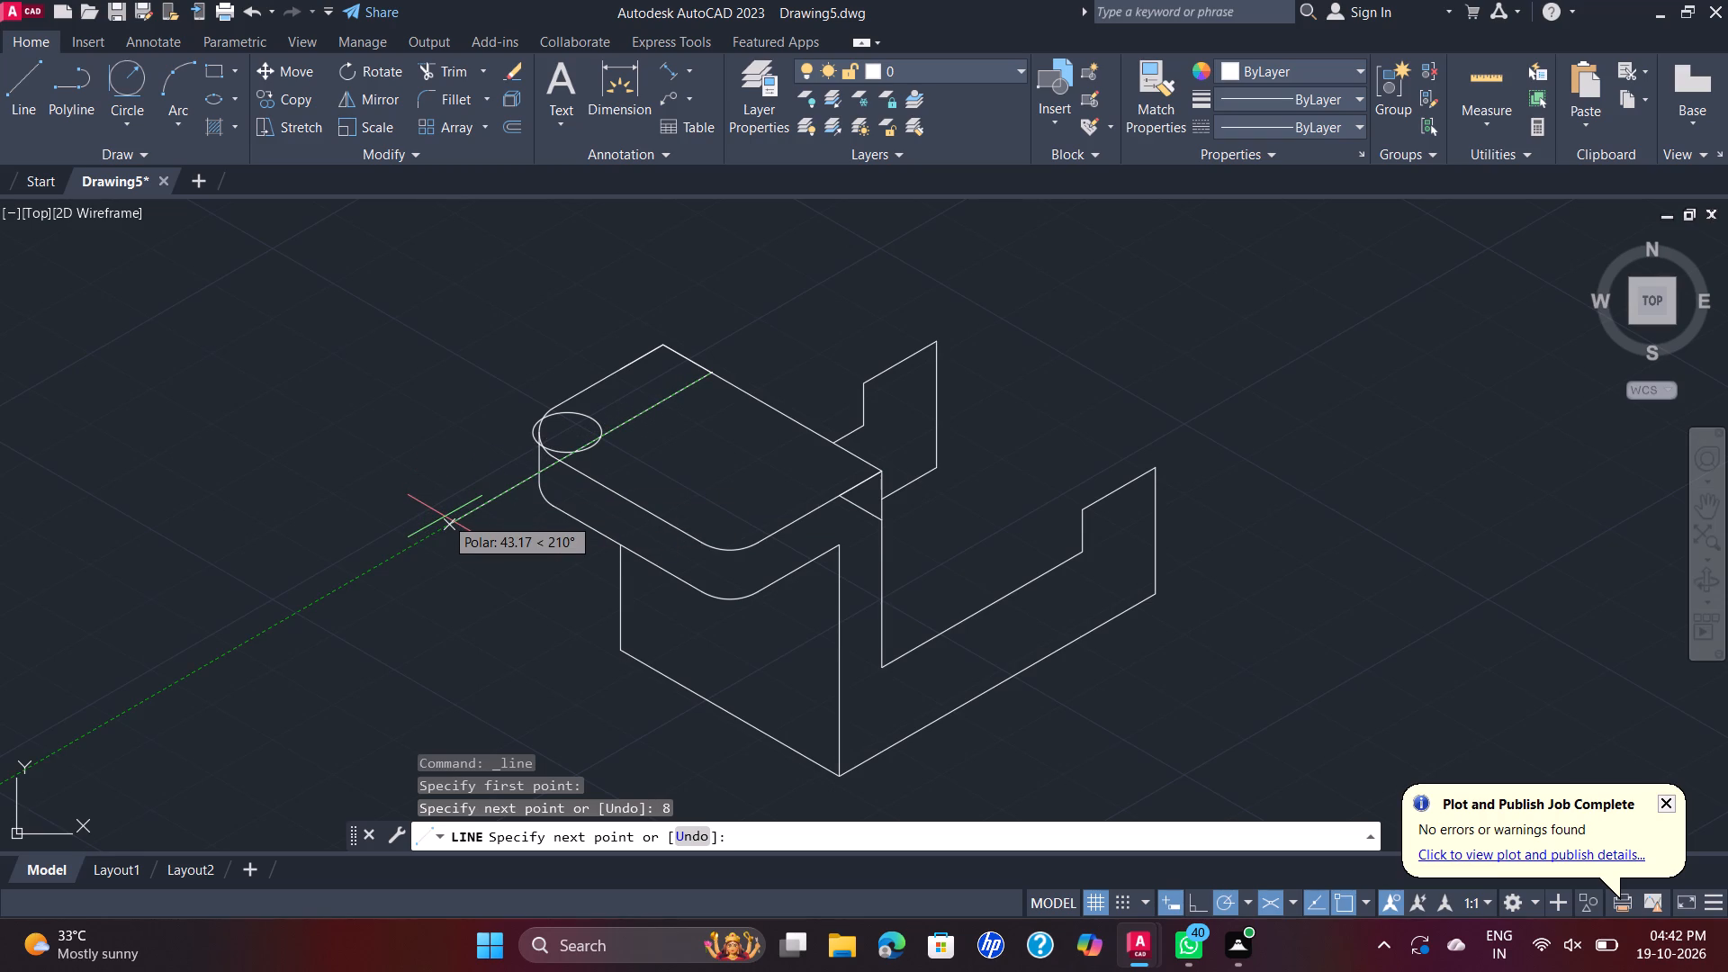
type("20")
key("Return")
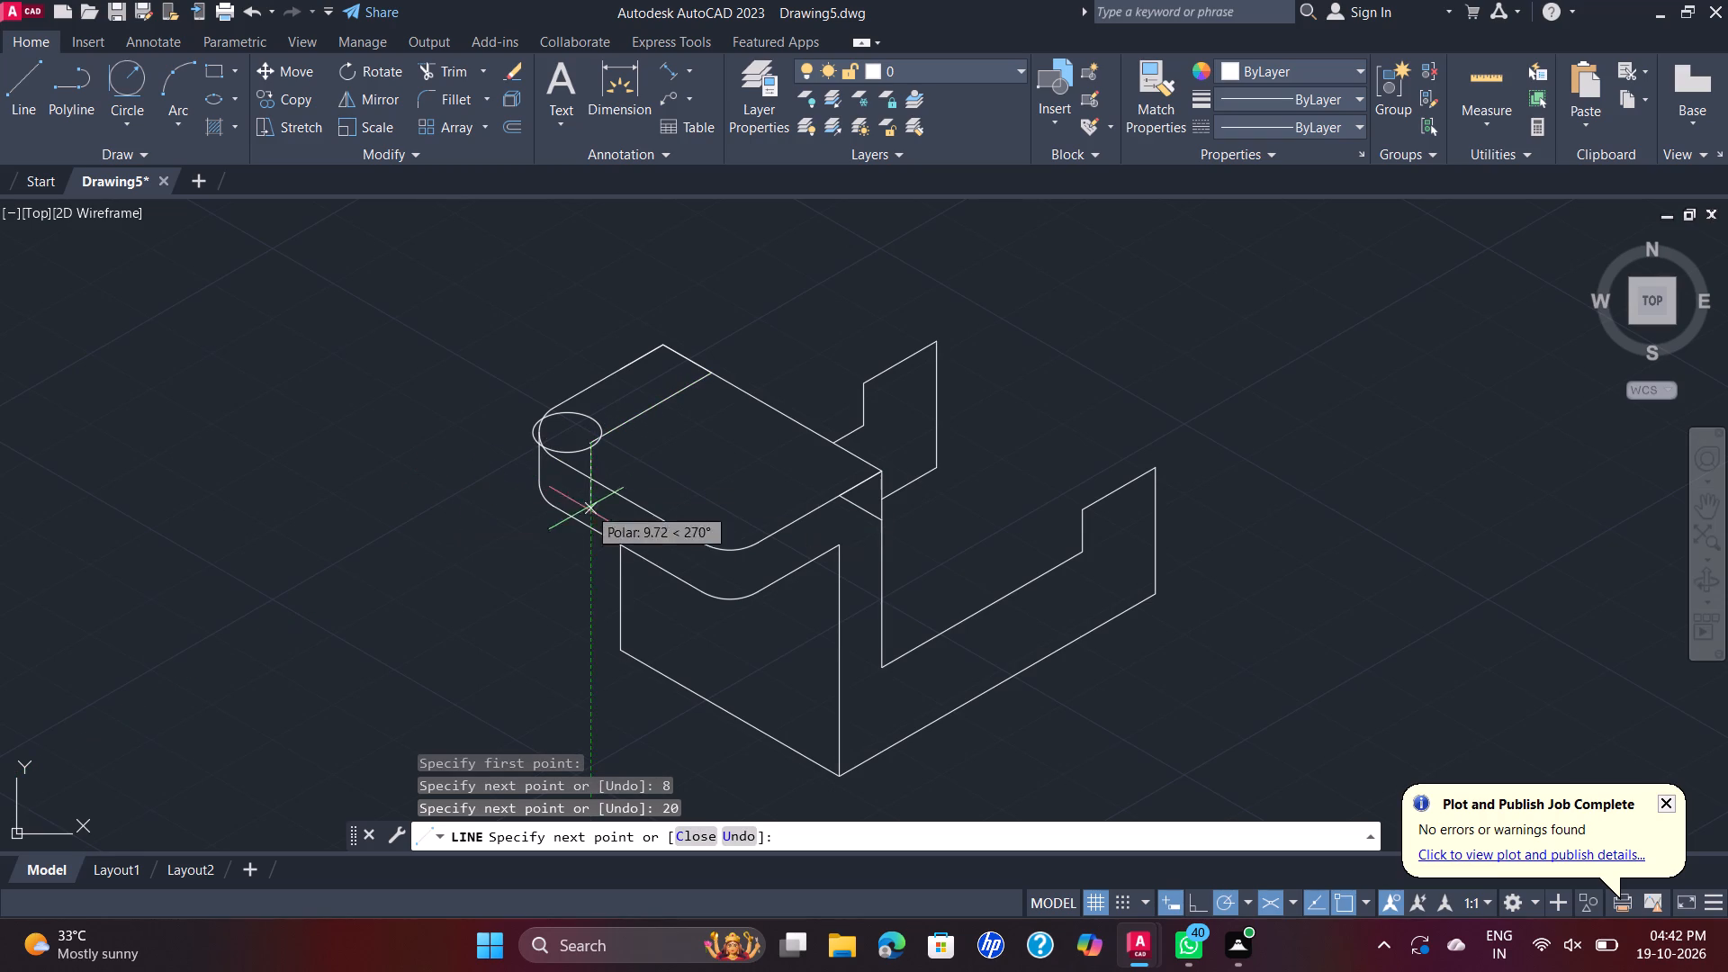
key("Escape")
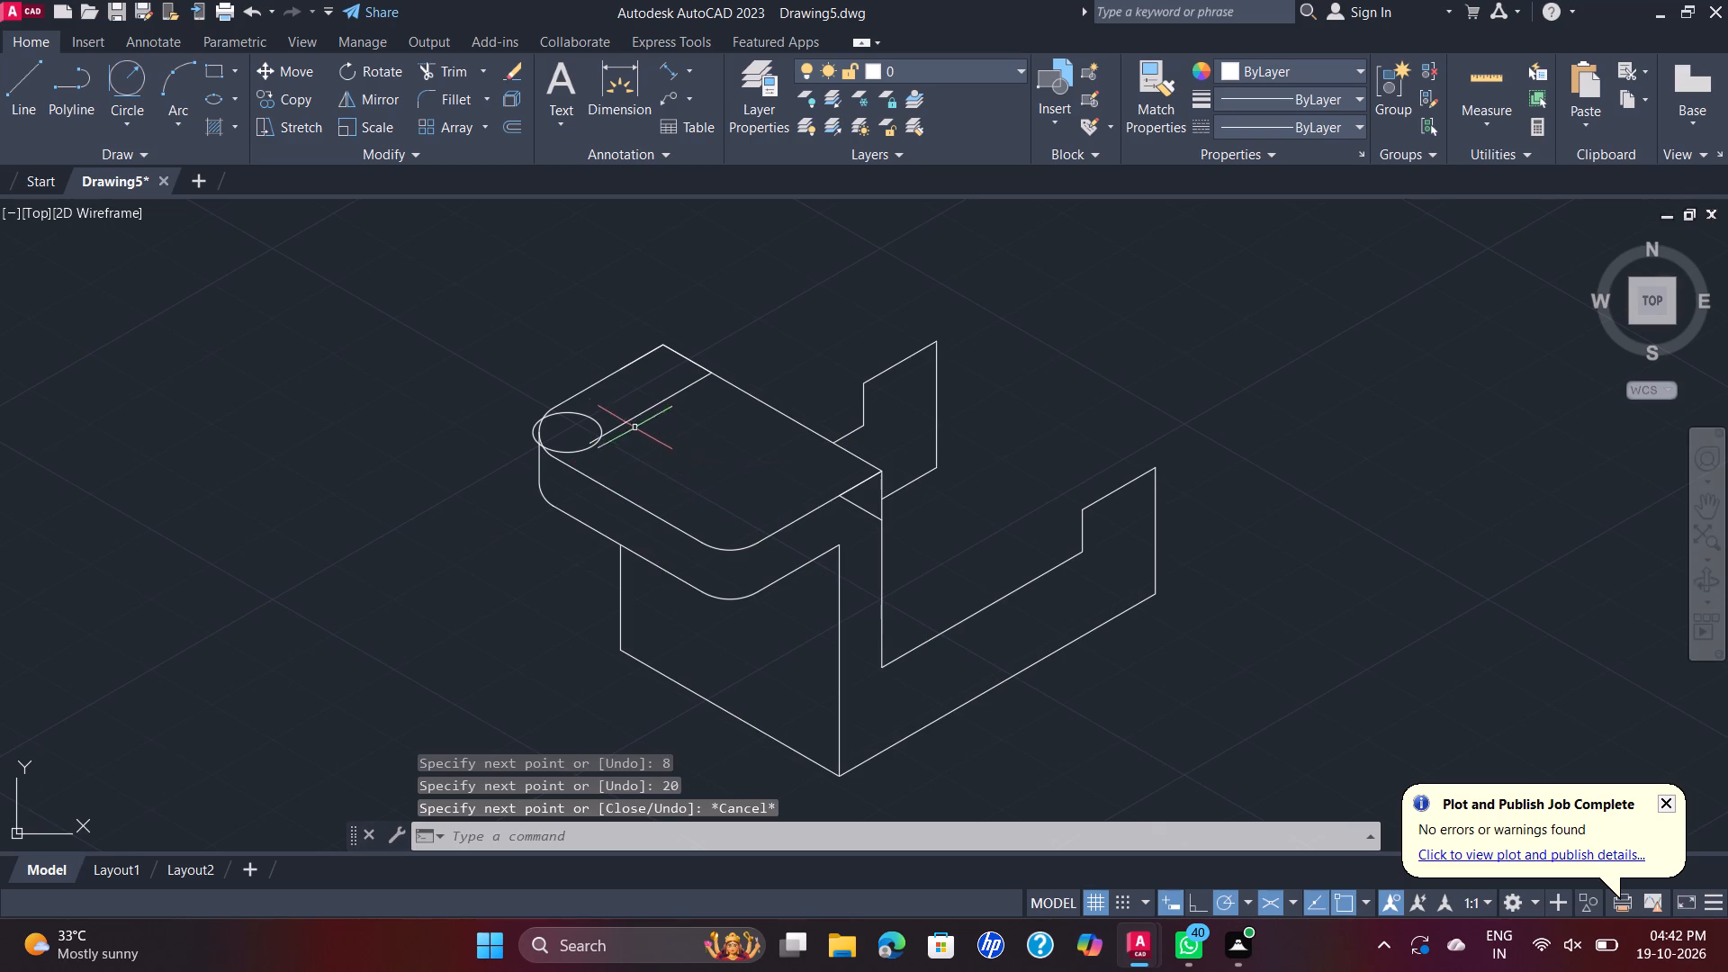
Copy the isocircle from its centre to near the free end of the 20 mm construction line.
left_click(578, 412)
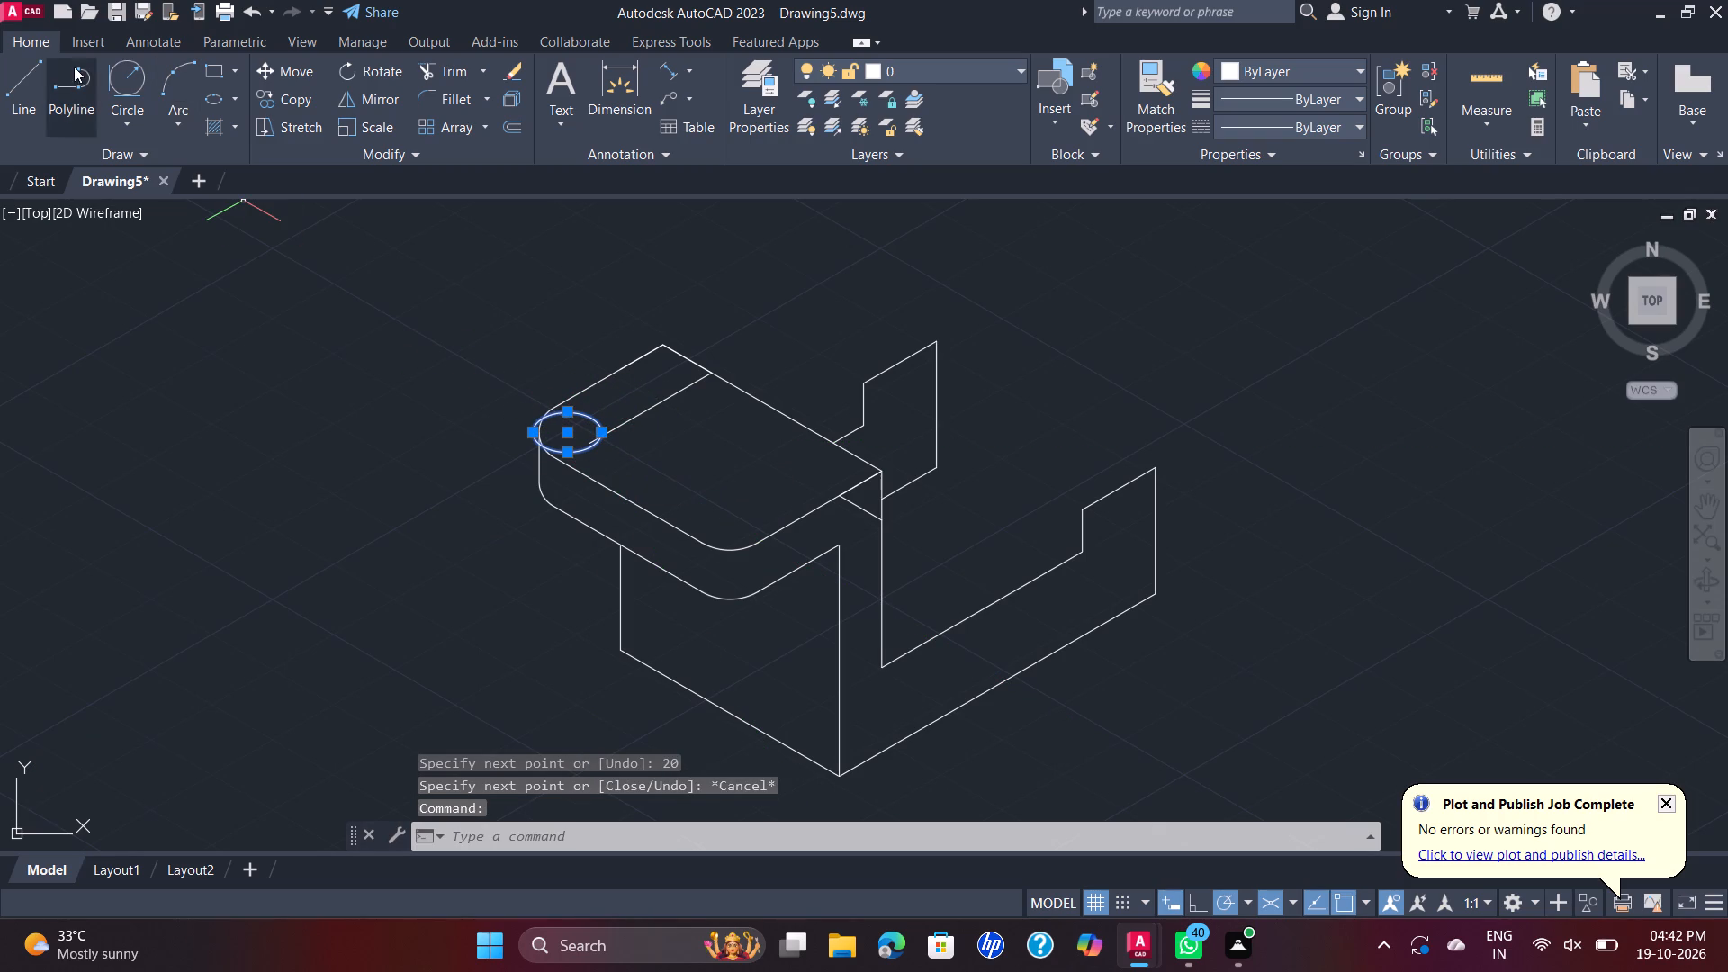
left_click(284, 99)
left_click(562, 433)
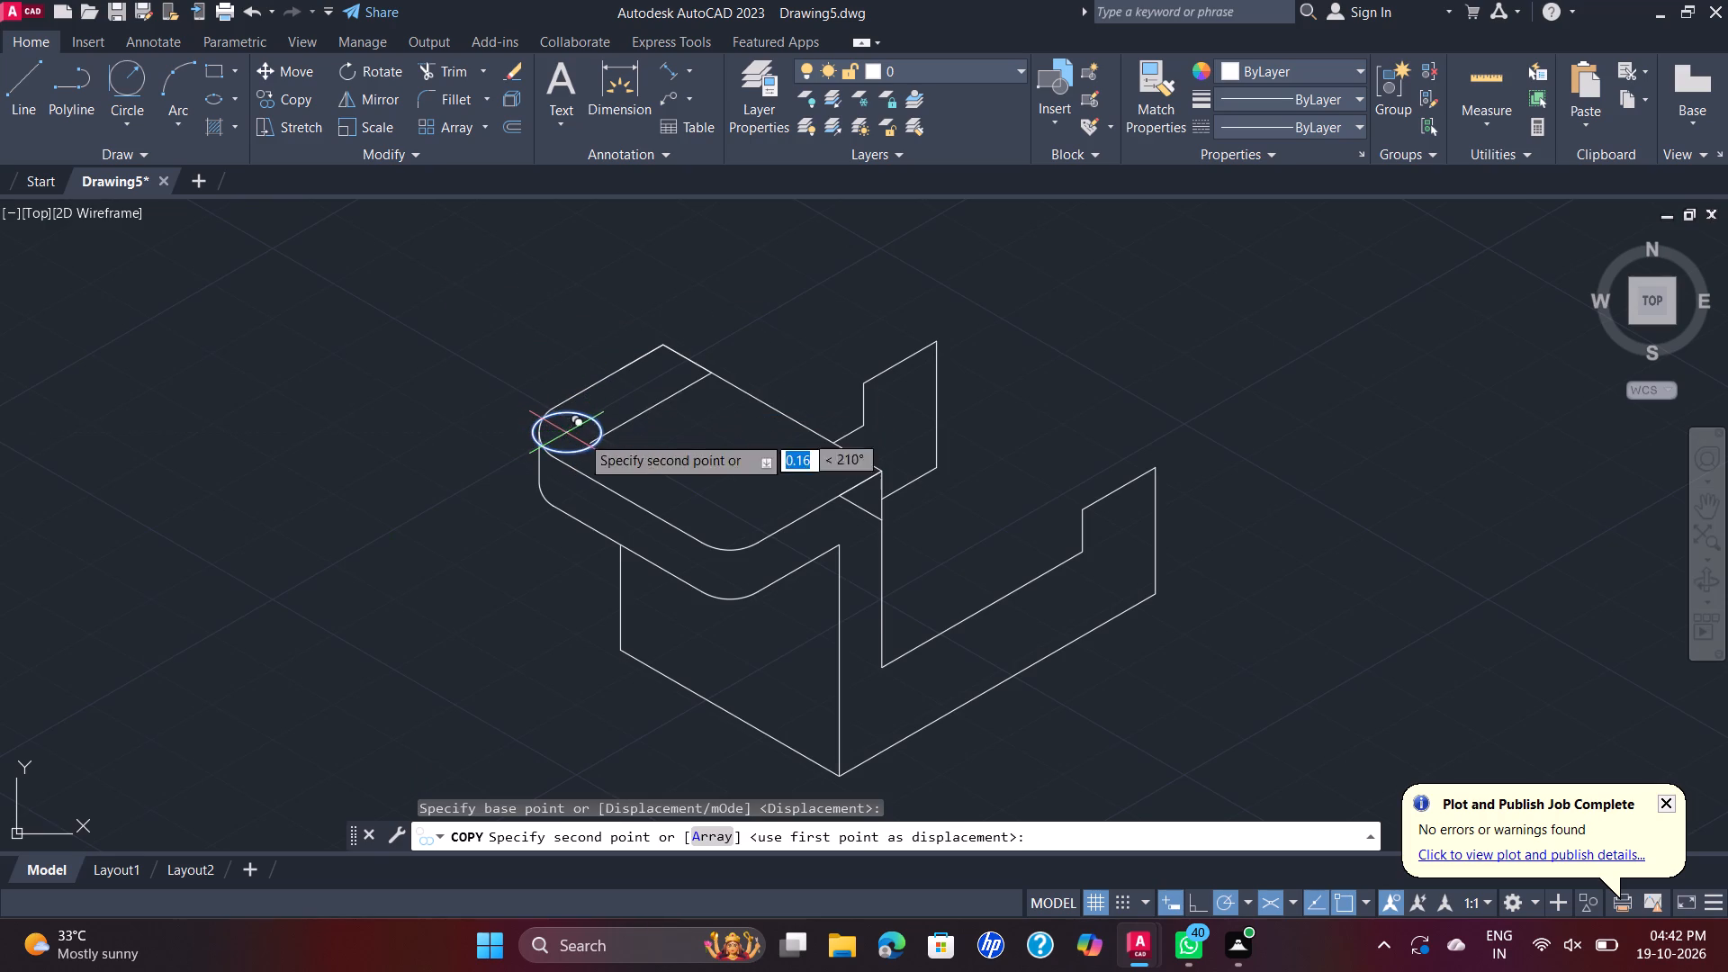
left_click(598, 439)
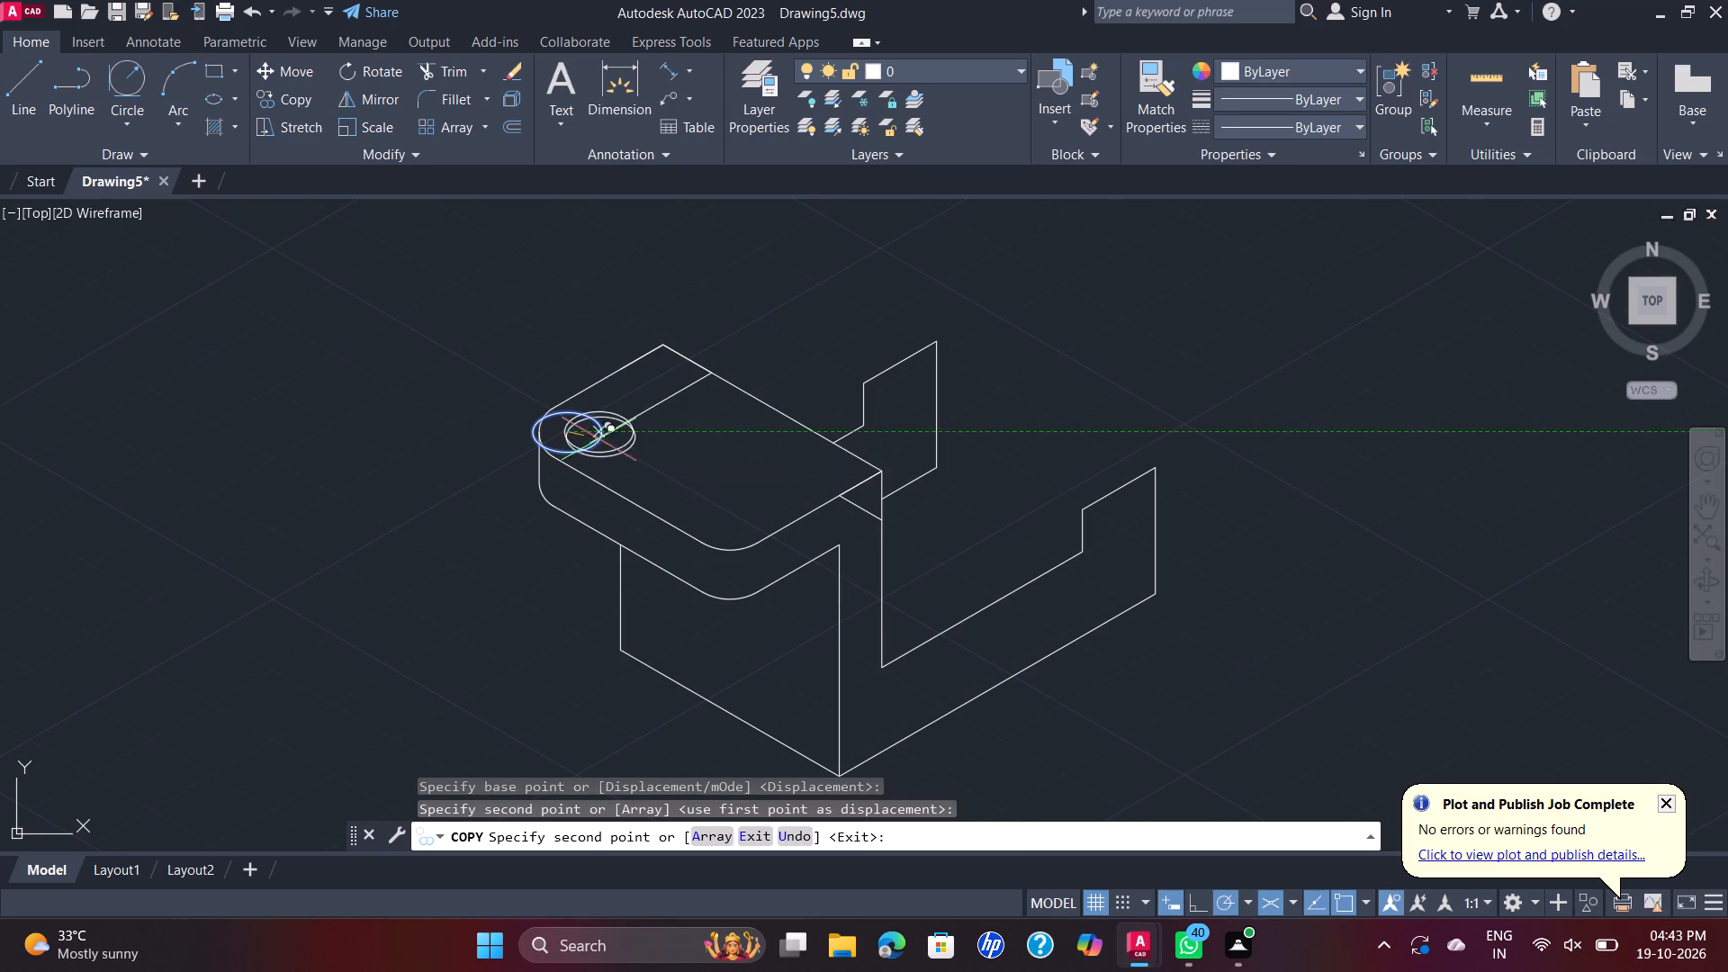
key("Escape")
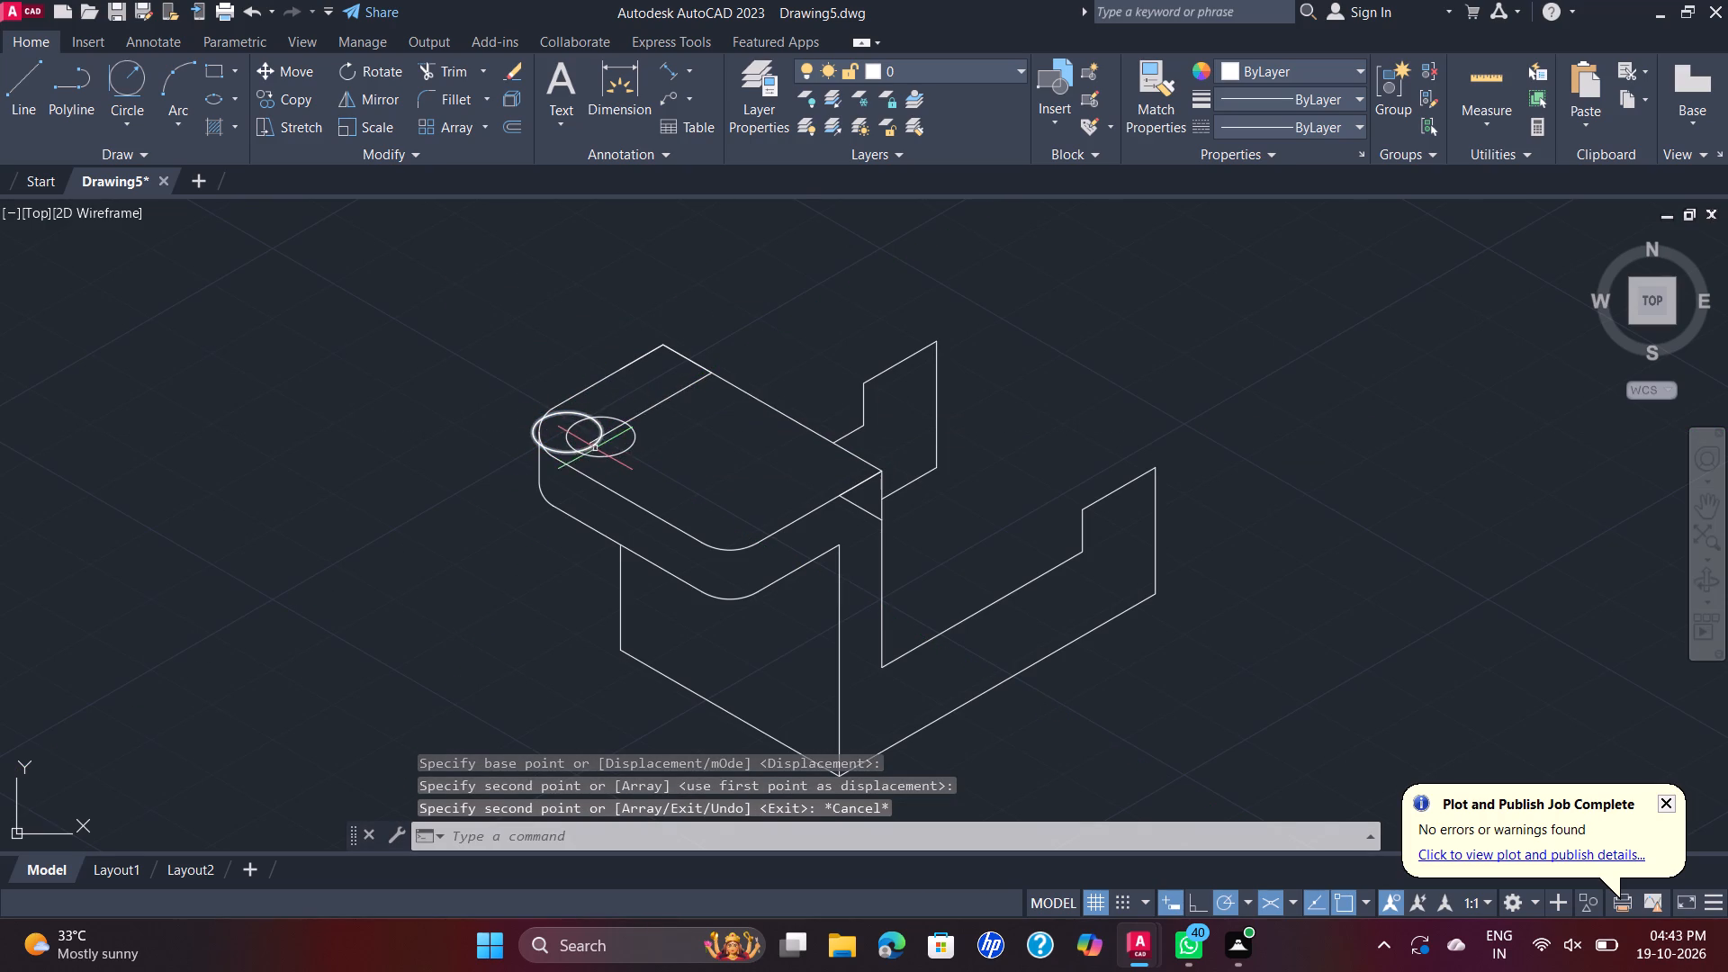
Delete the original isocircle at the flap's rounded corner.
left_click(594, 441)
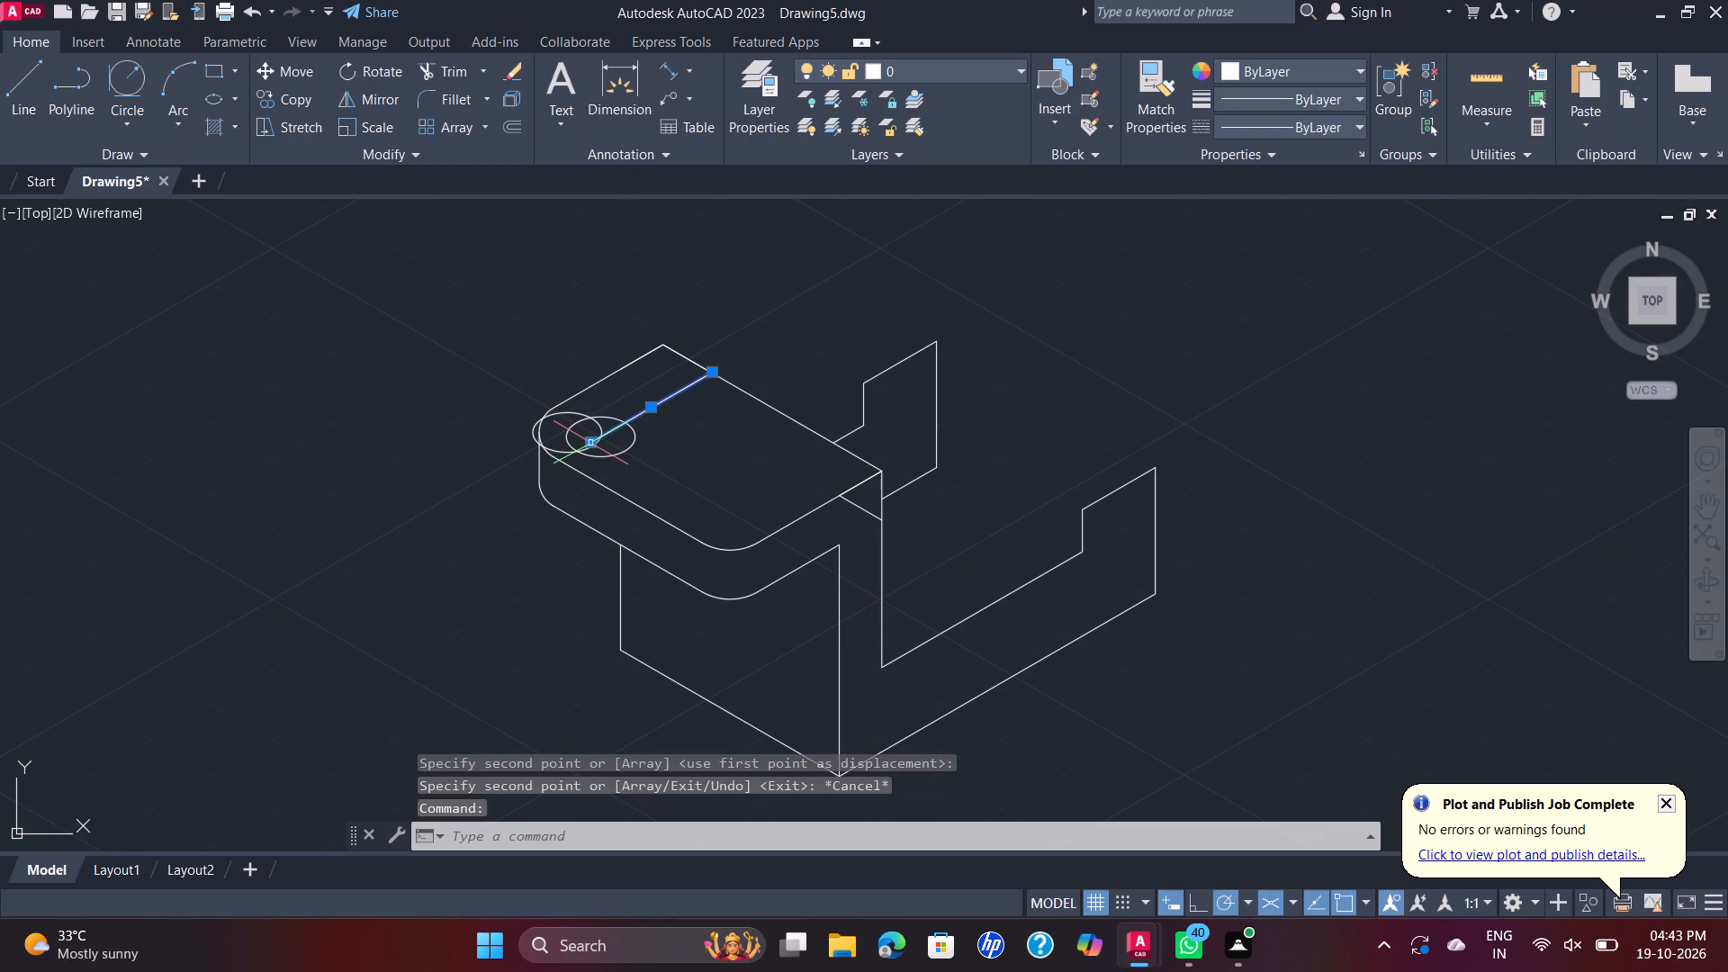
key("Escape")
key("Escape")
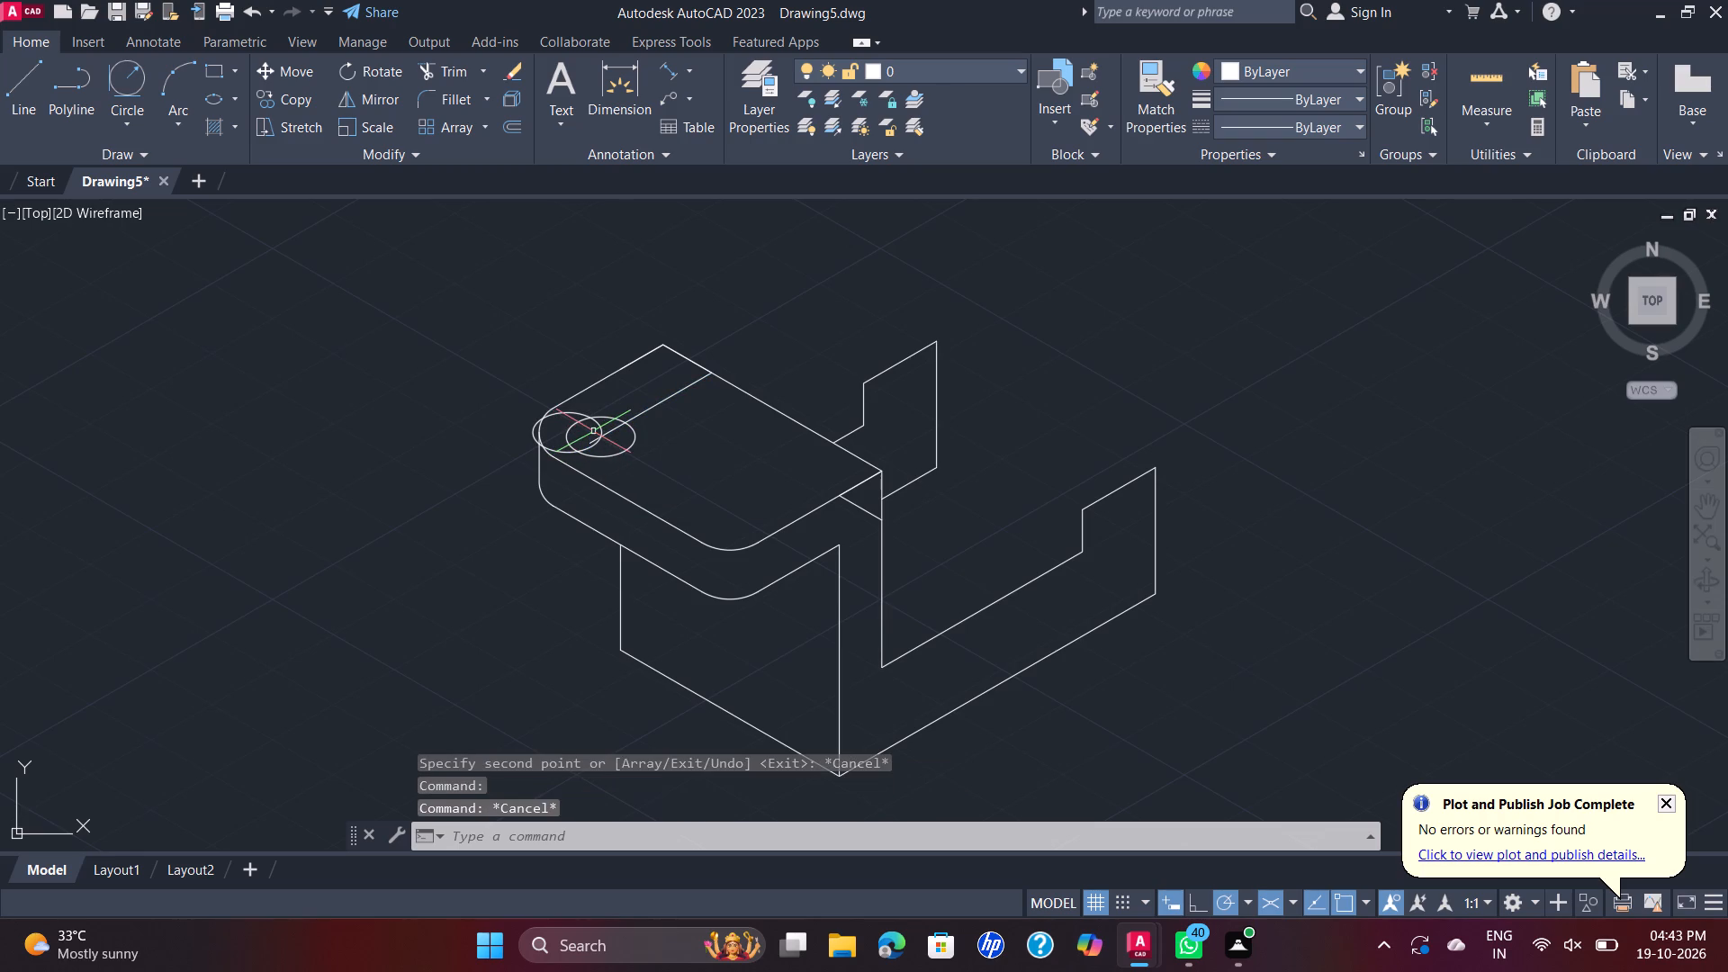
left_click(584, 410)
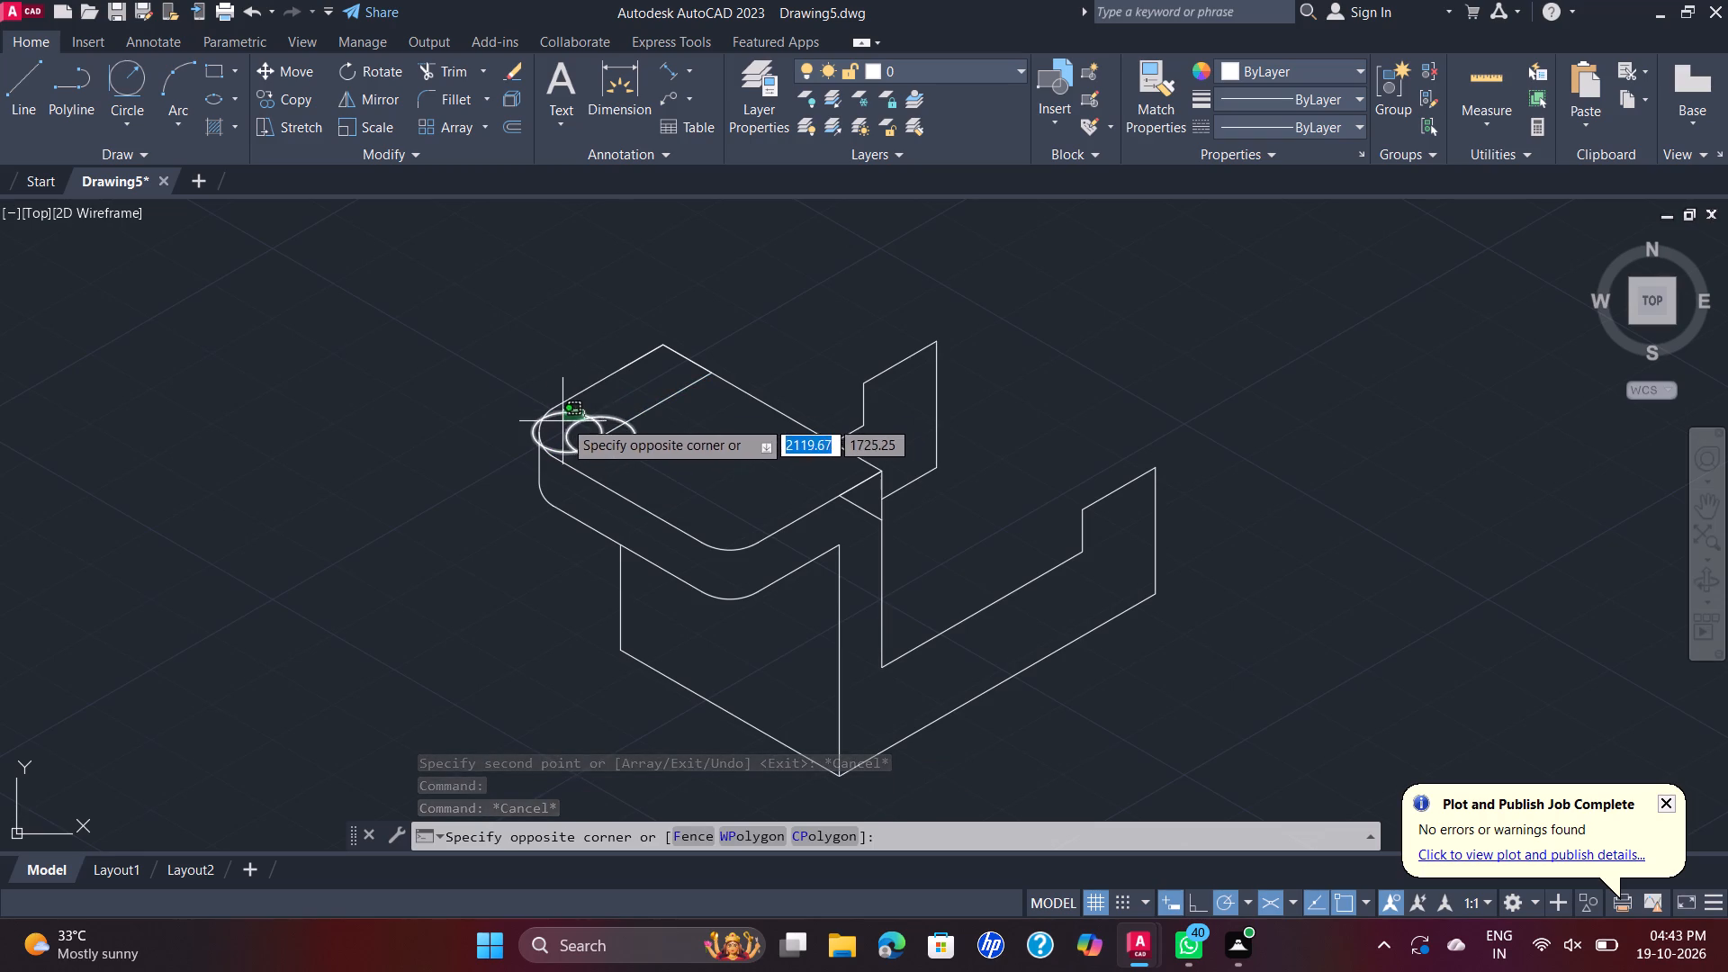
key("Escape")
left_click(567, 411)
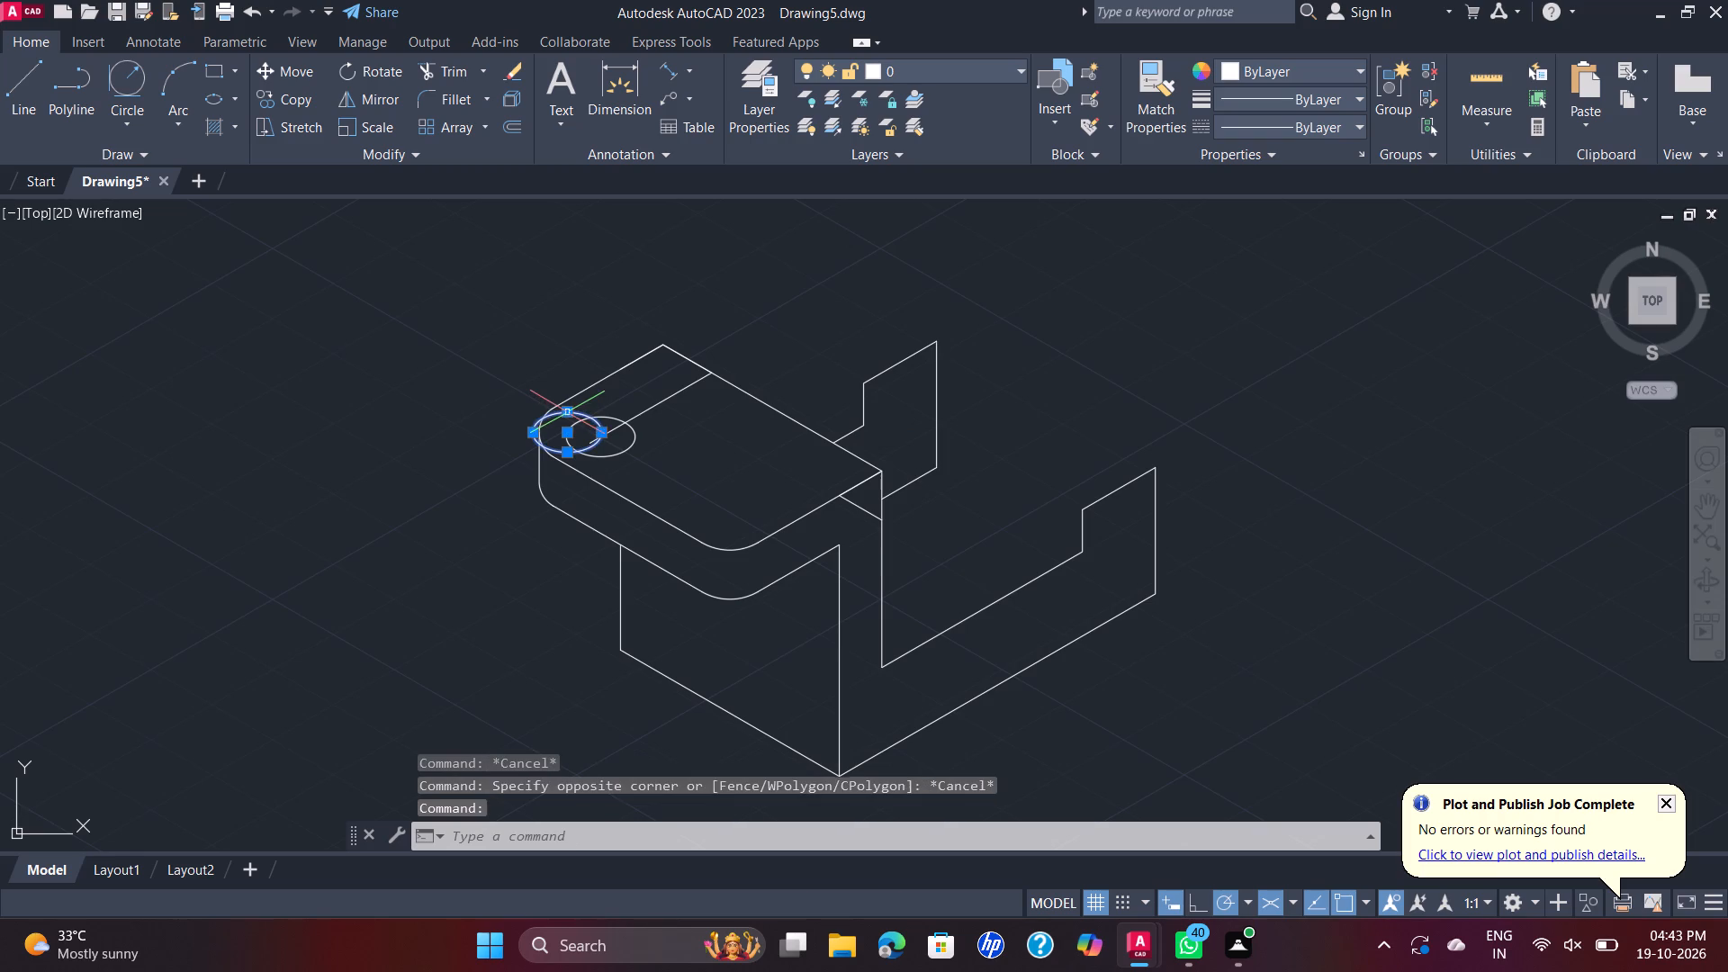
key("Delete")
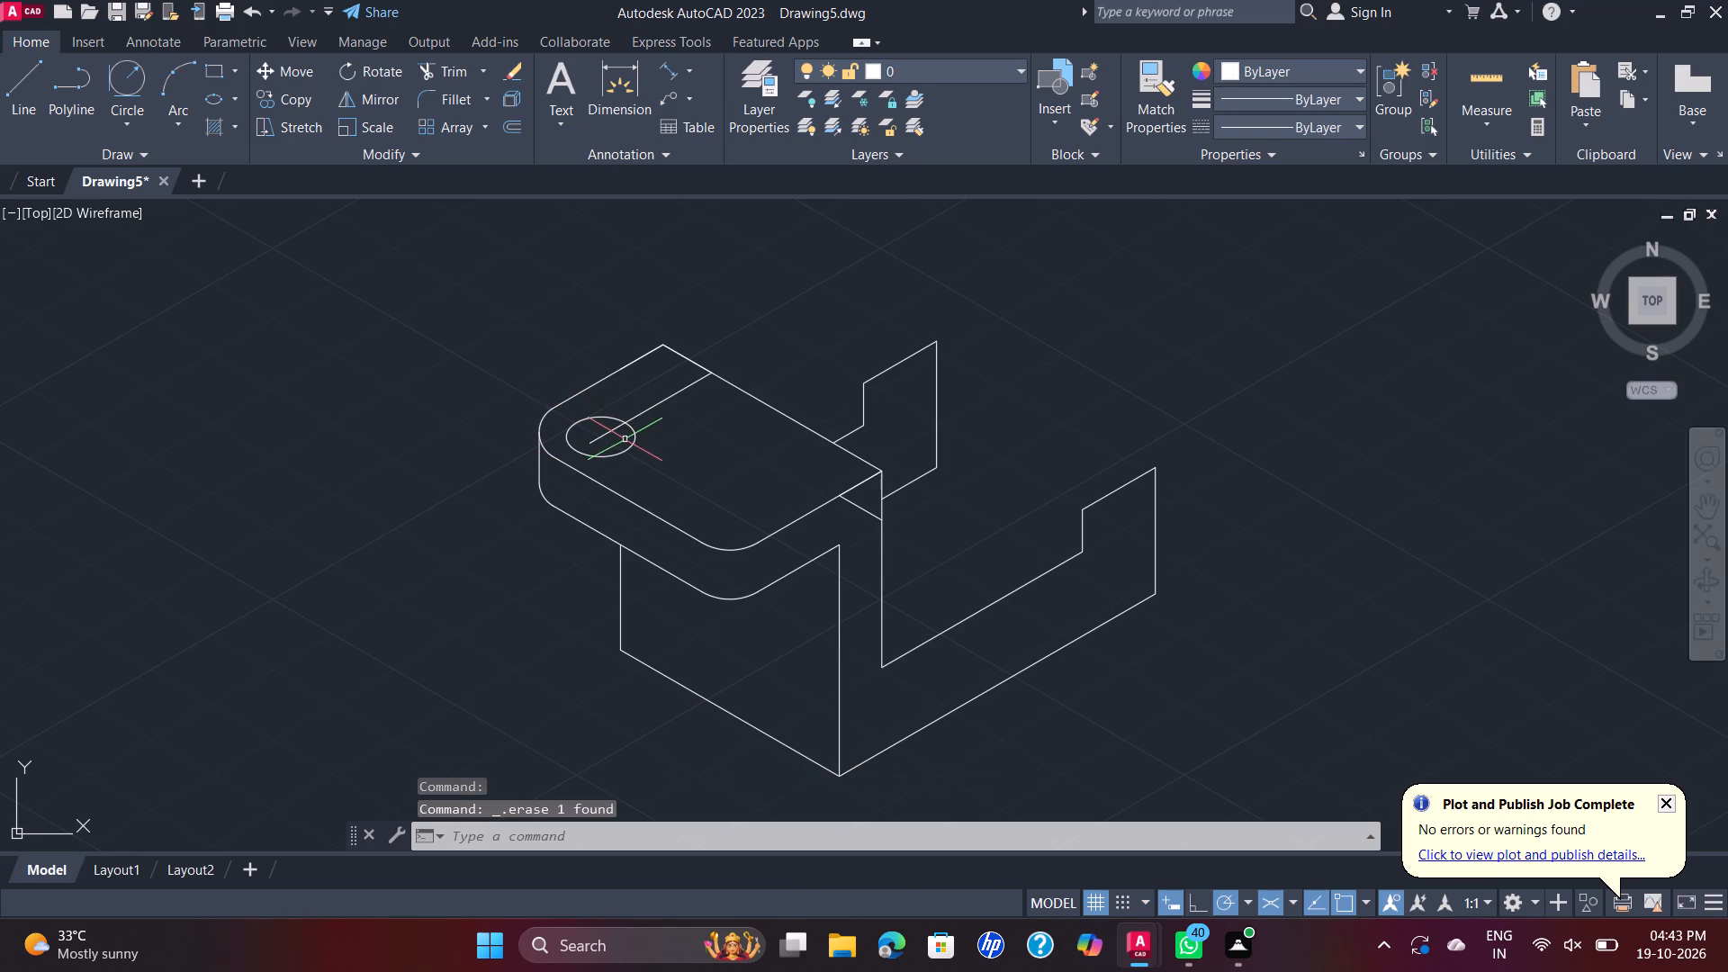
Move the copied isocircle by its centre onto the free end of the 20 mm construction line.
left_click(626, 444)
left_click(634, 444)
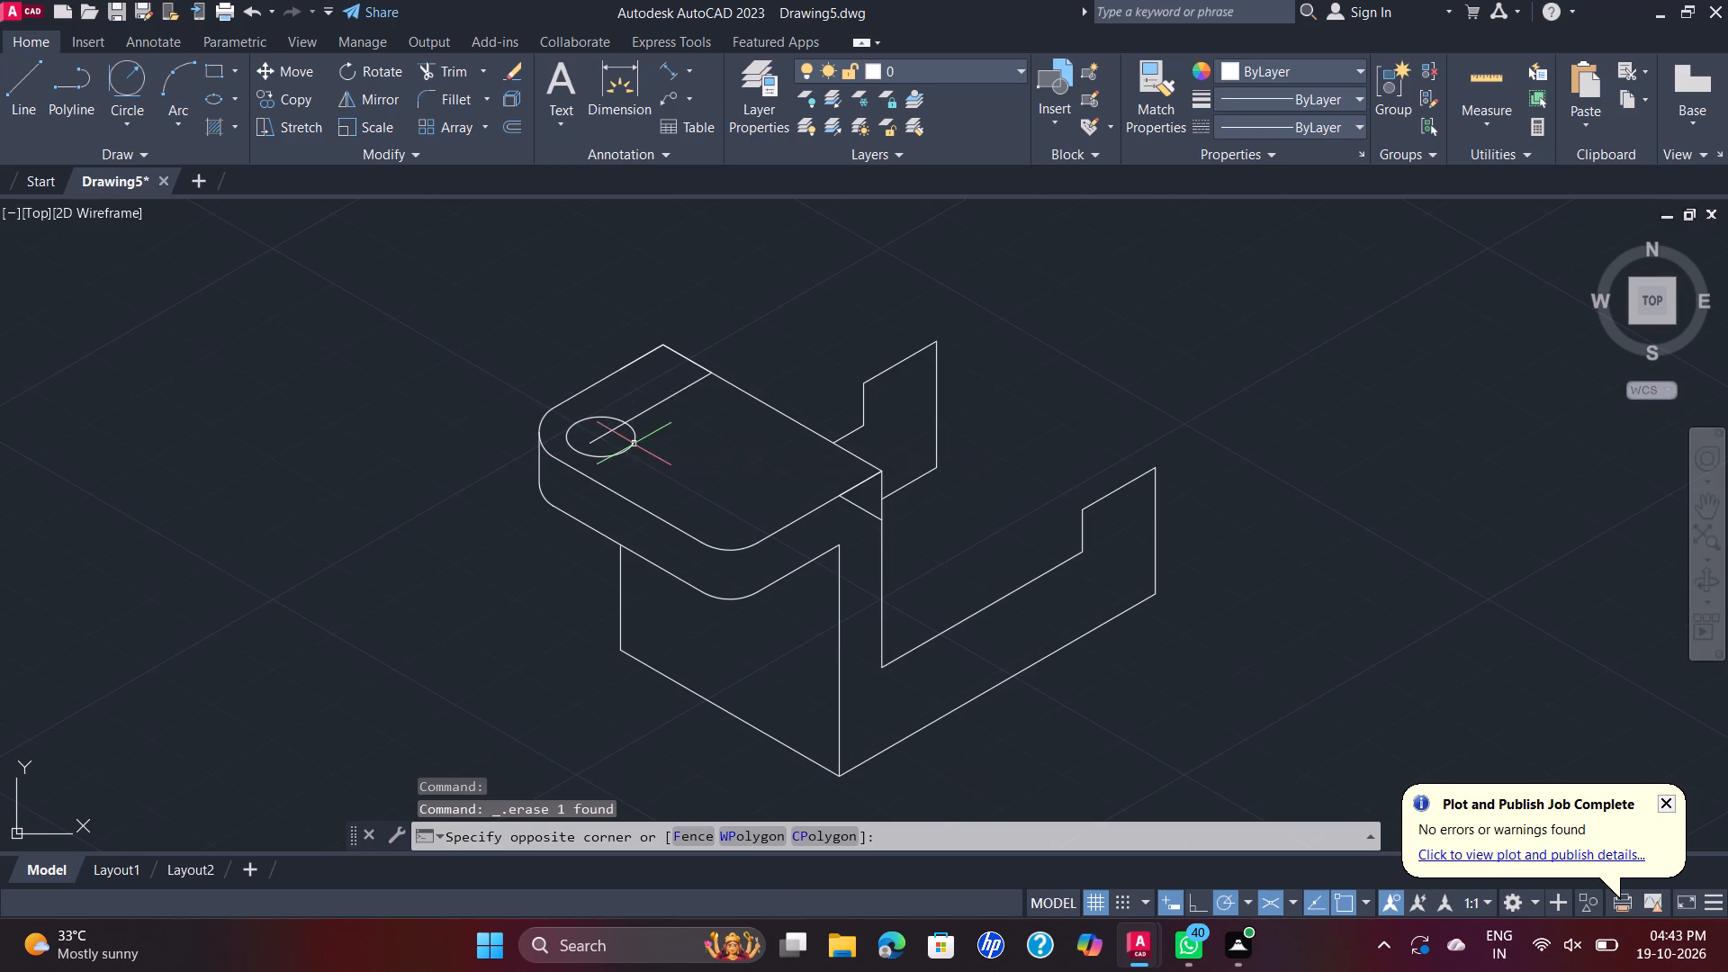
left_click(641, 455)
left_click(625, 446)
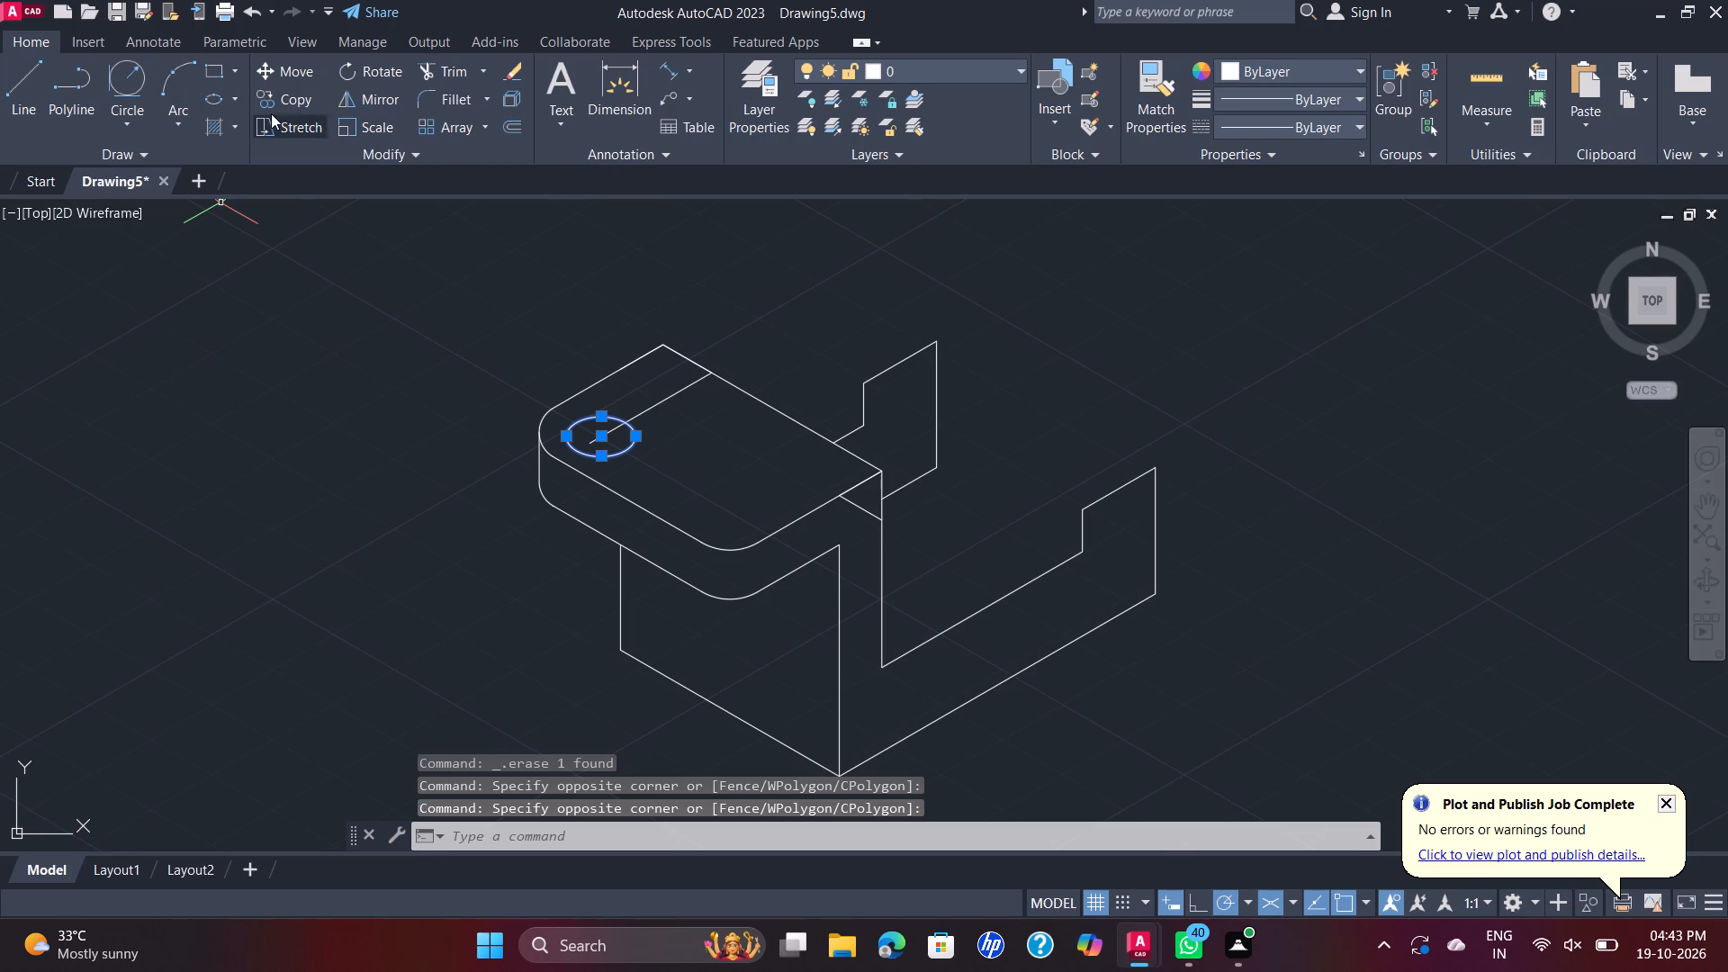
left_click(292, 75)
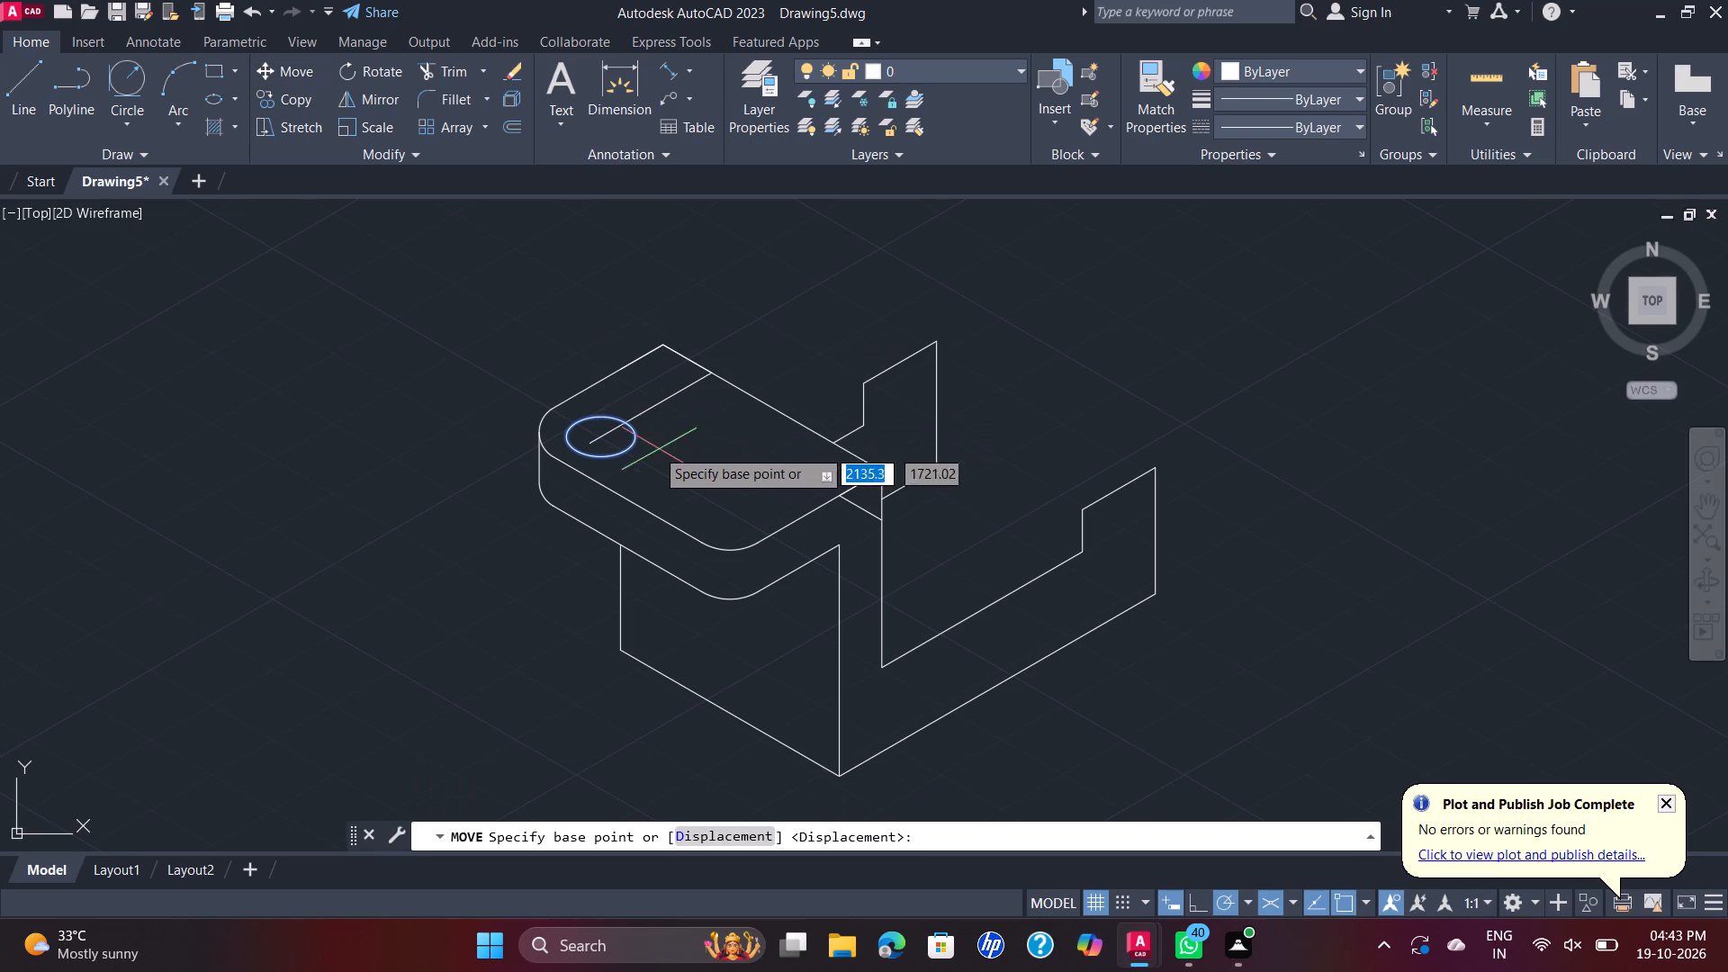
left_click(598, 434)
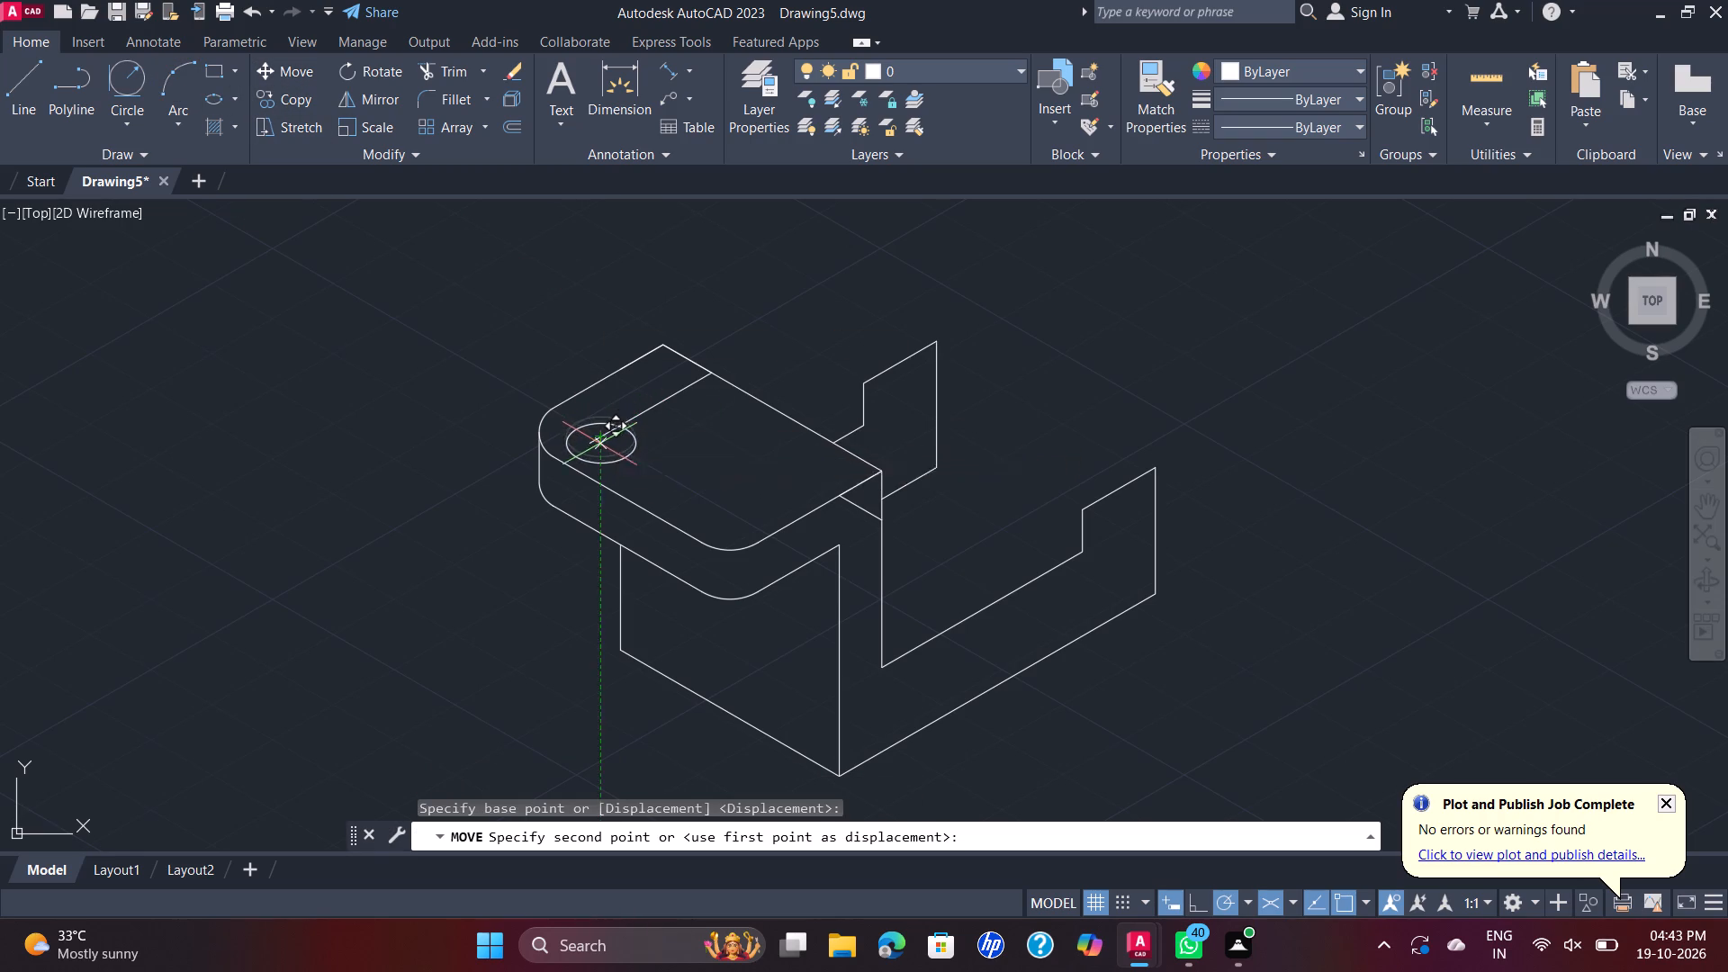
scroll(581, 450, "up", 3)
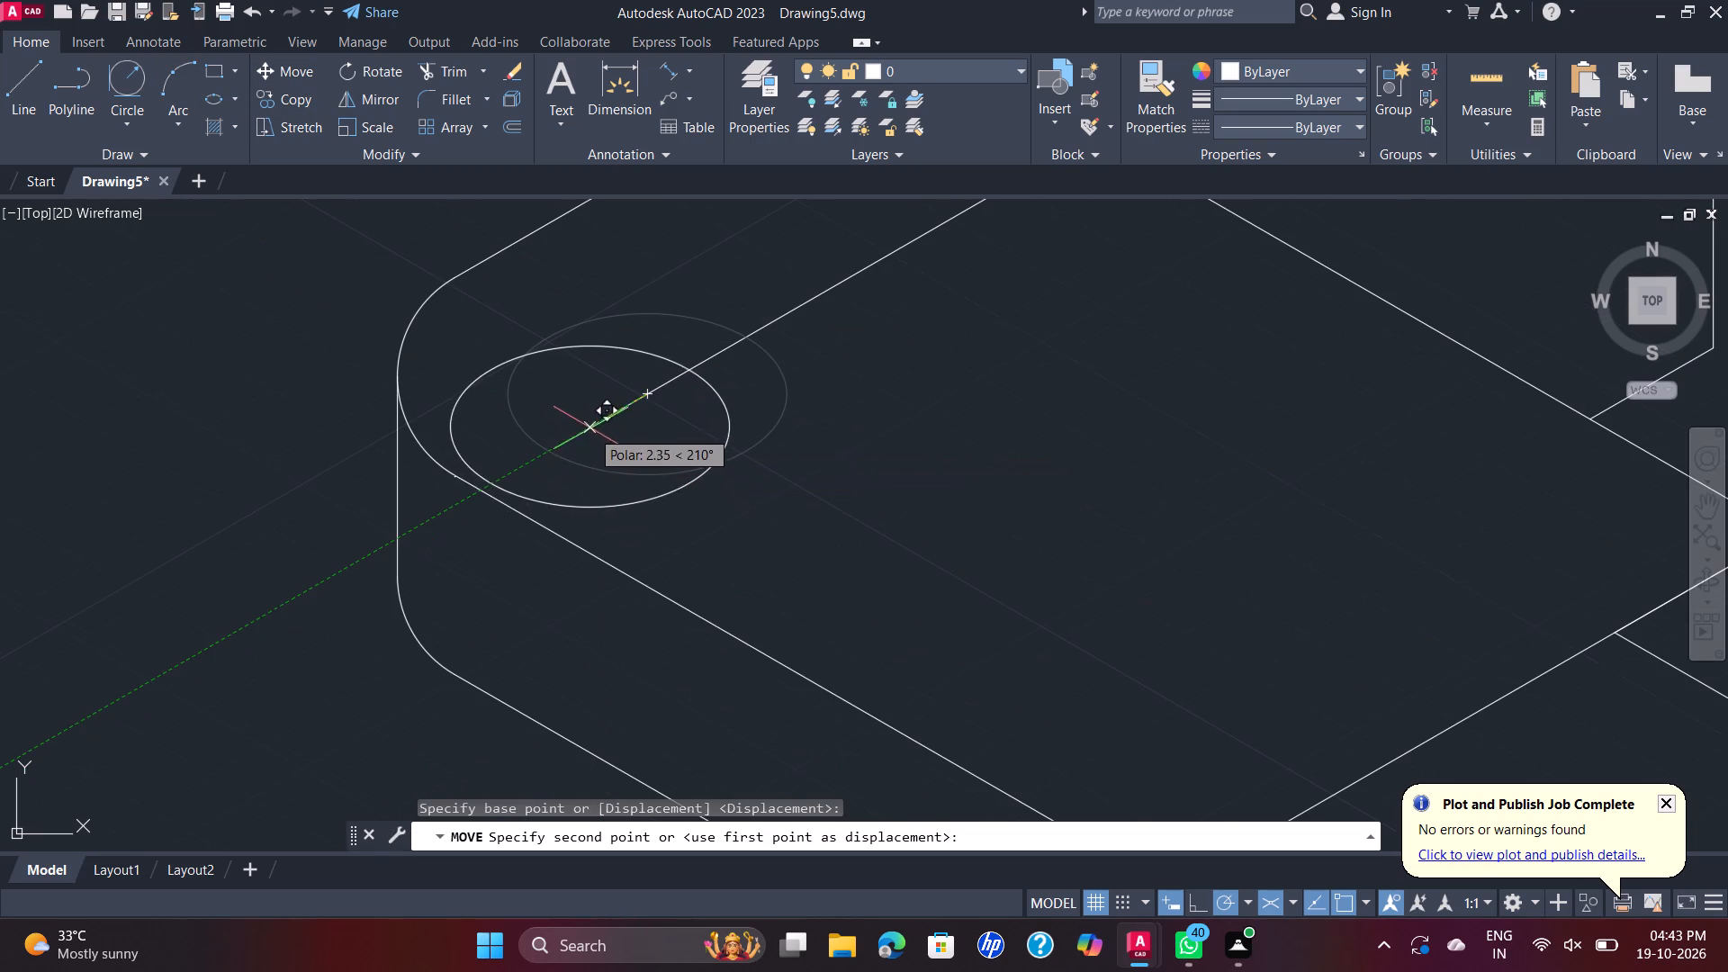
left_click(598, 417)
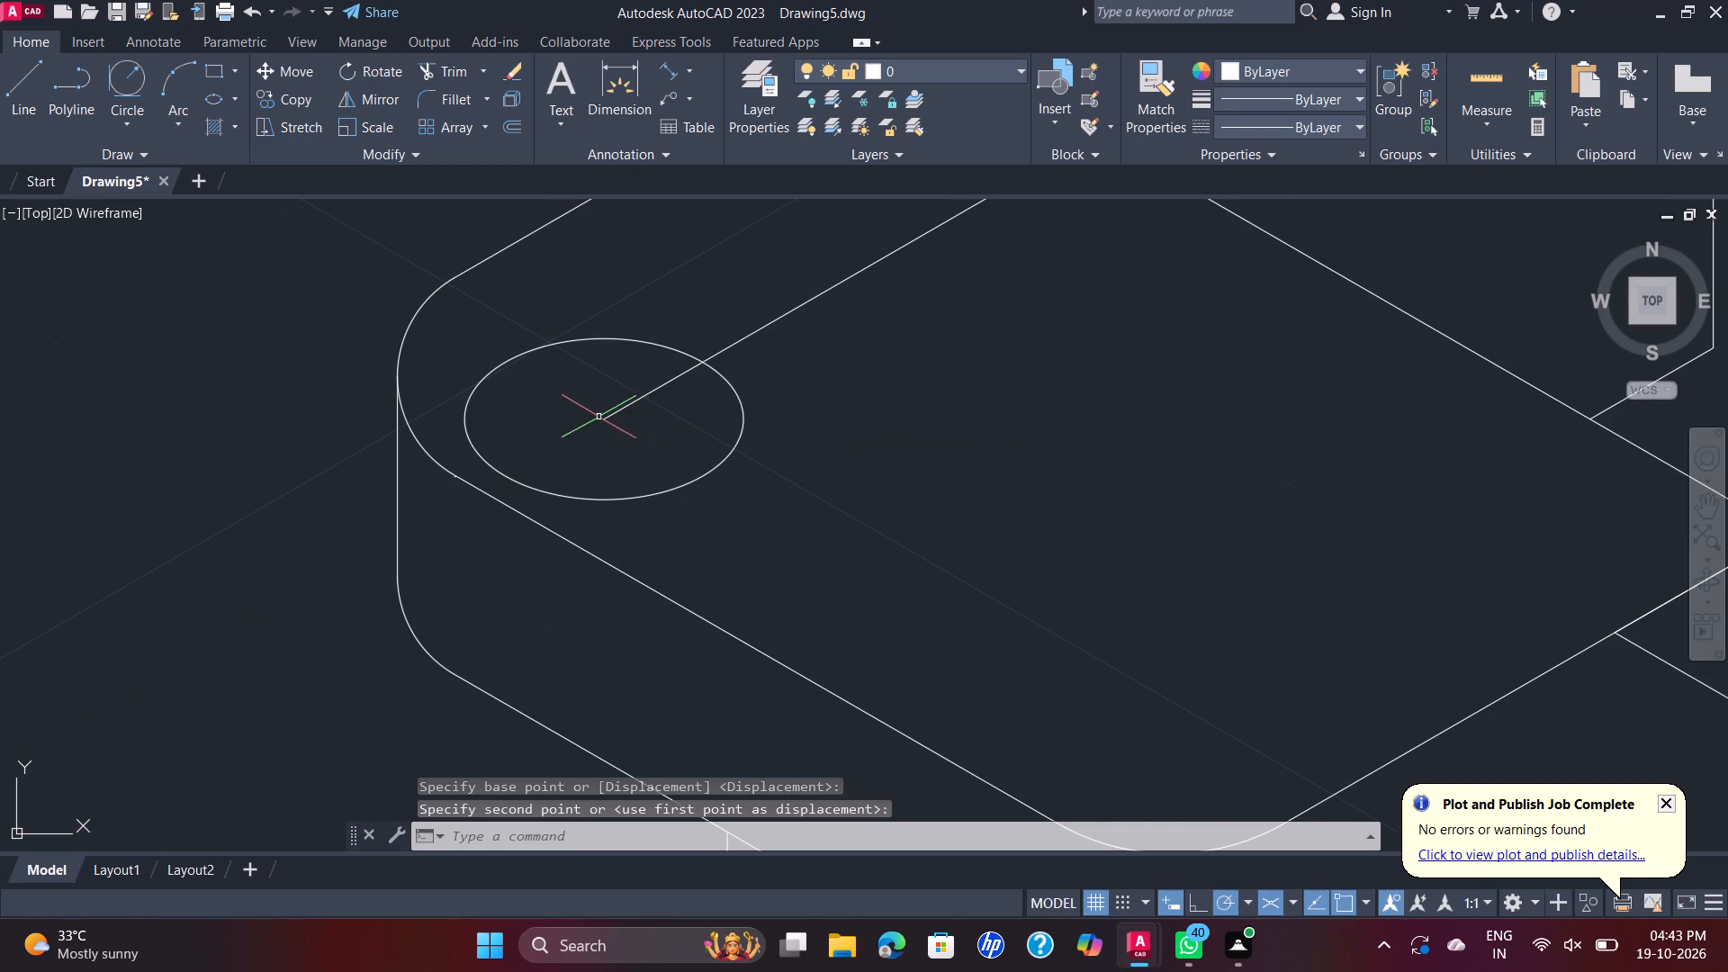
Copy the hole's isocircle 20 mm along the 330° direction, parallel to the flap's long edge.
scroll(766, 419, "down", 2)
left_click(750, 432)
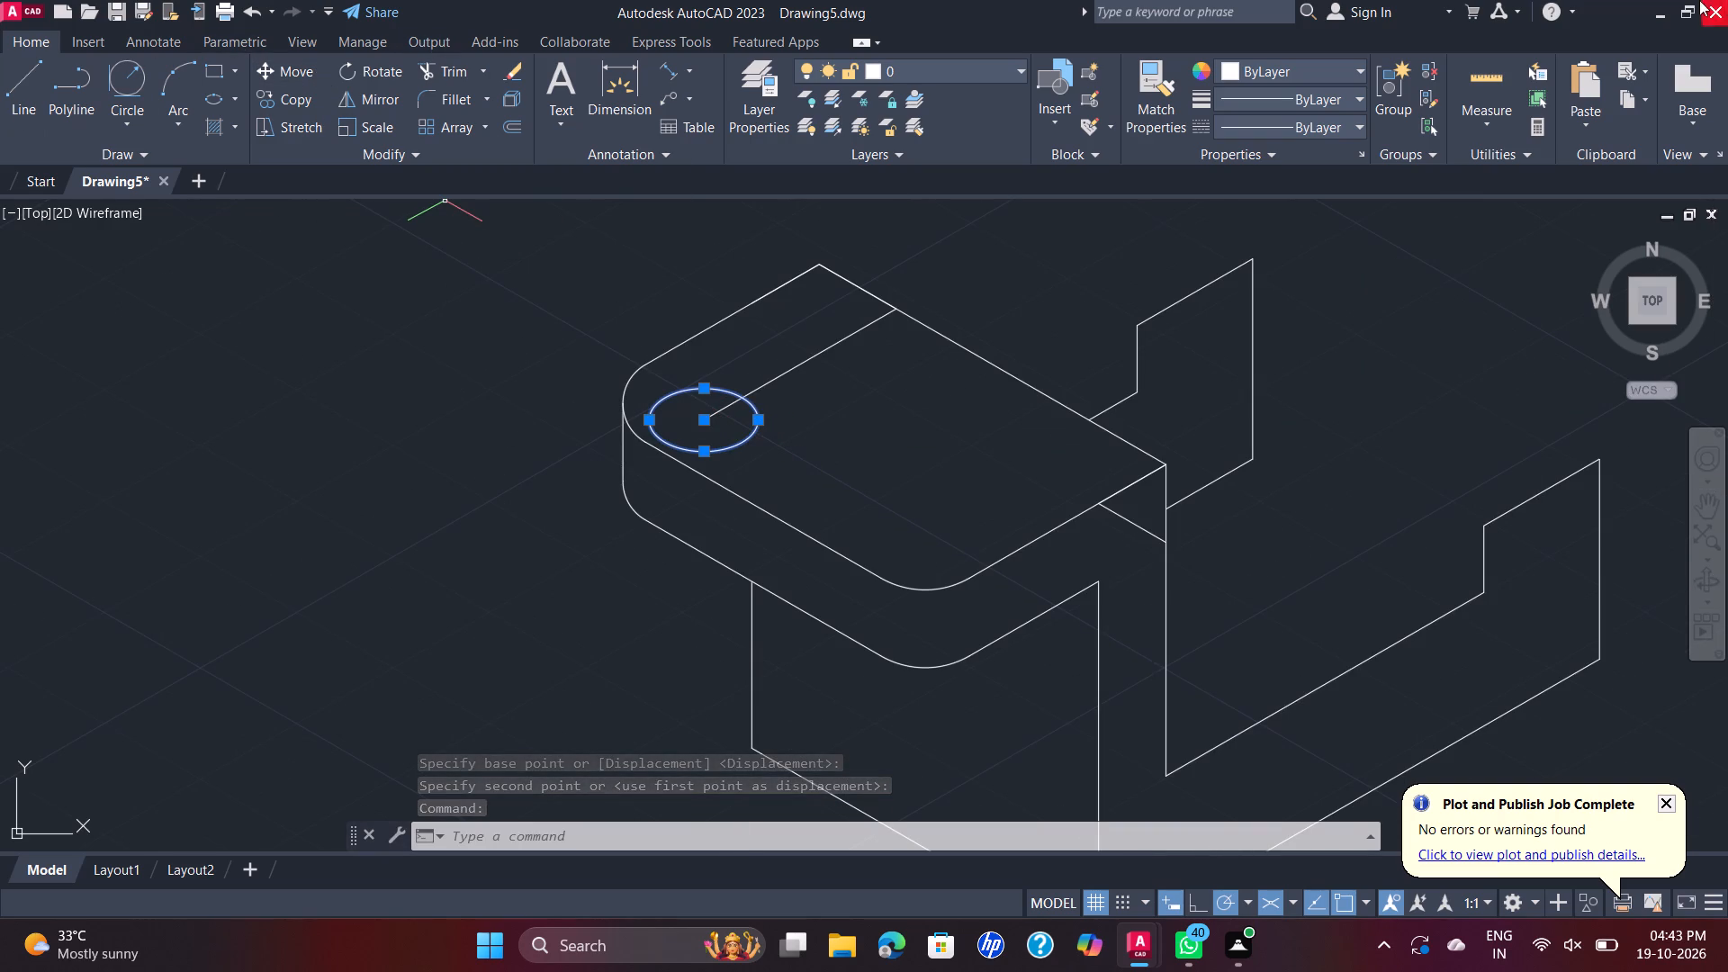
left_click(292, 98)
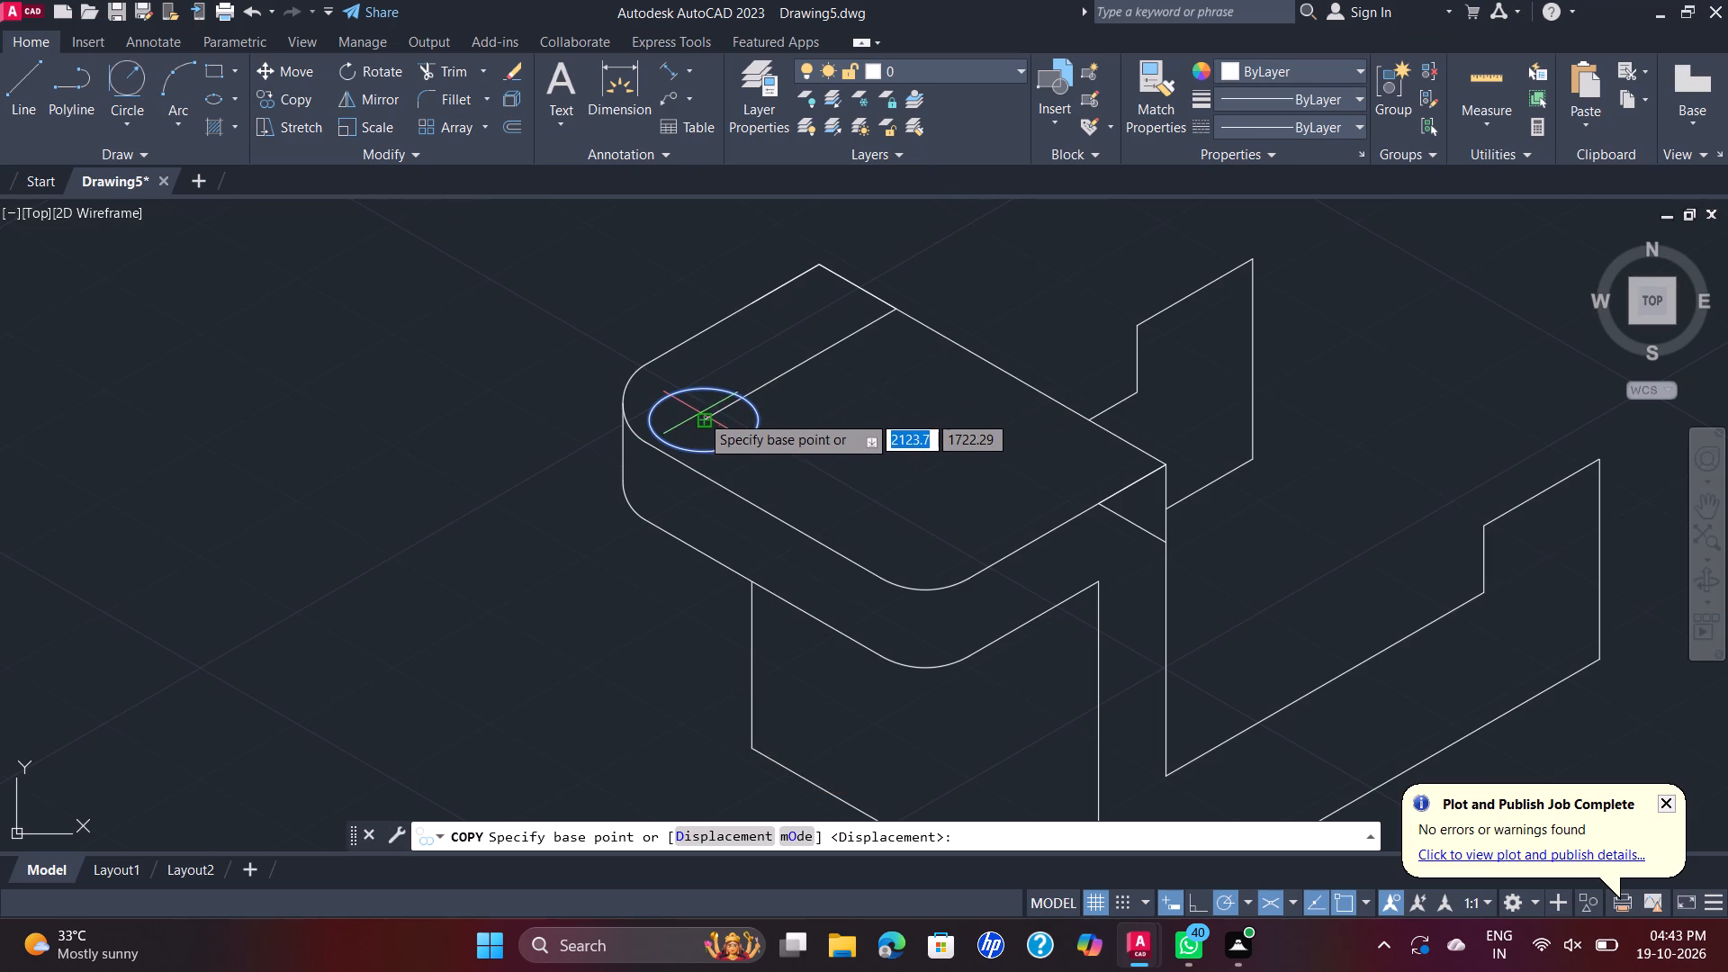
left_click(703, 419)
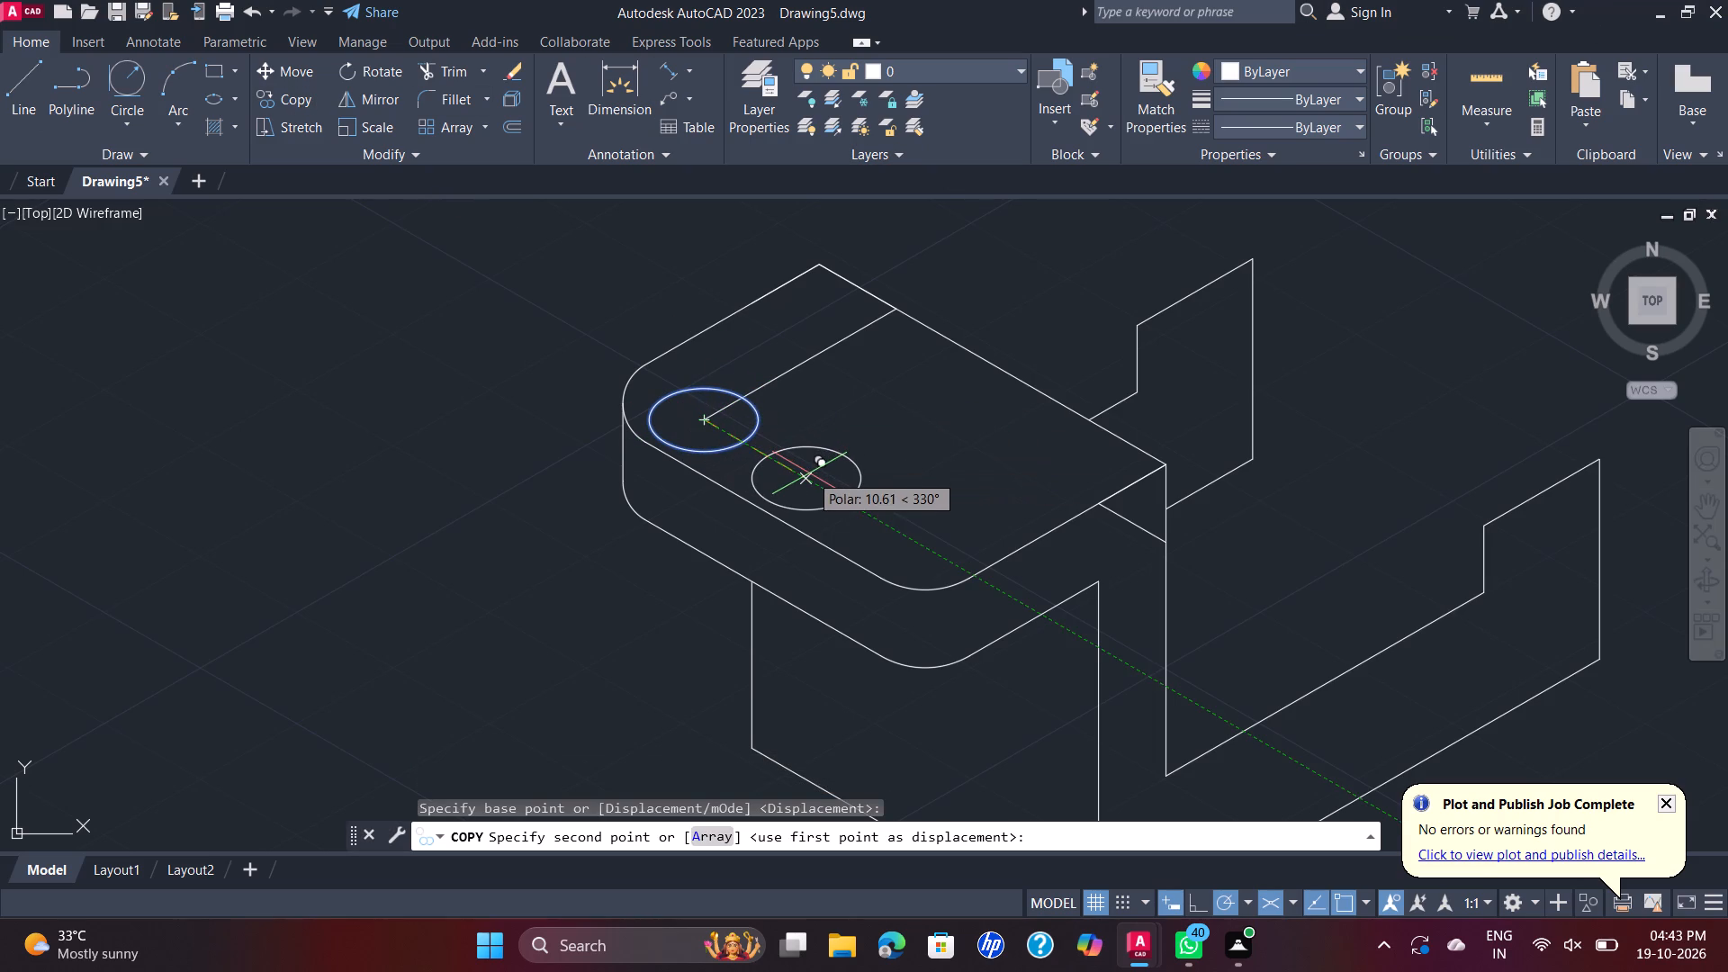
key("2")
key("0")
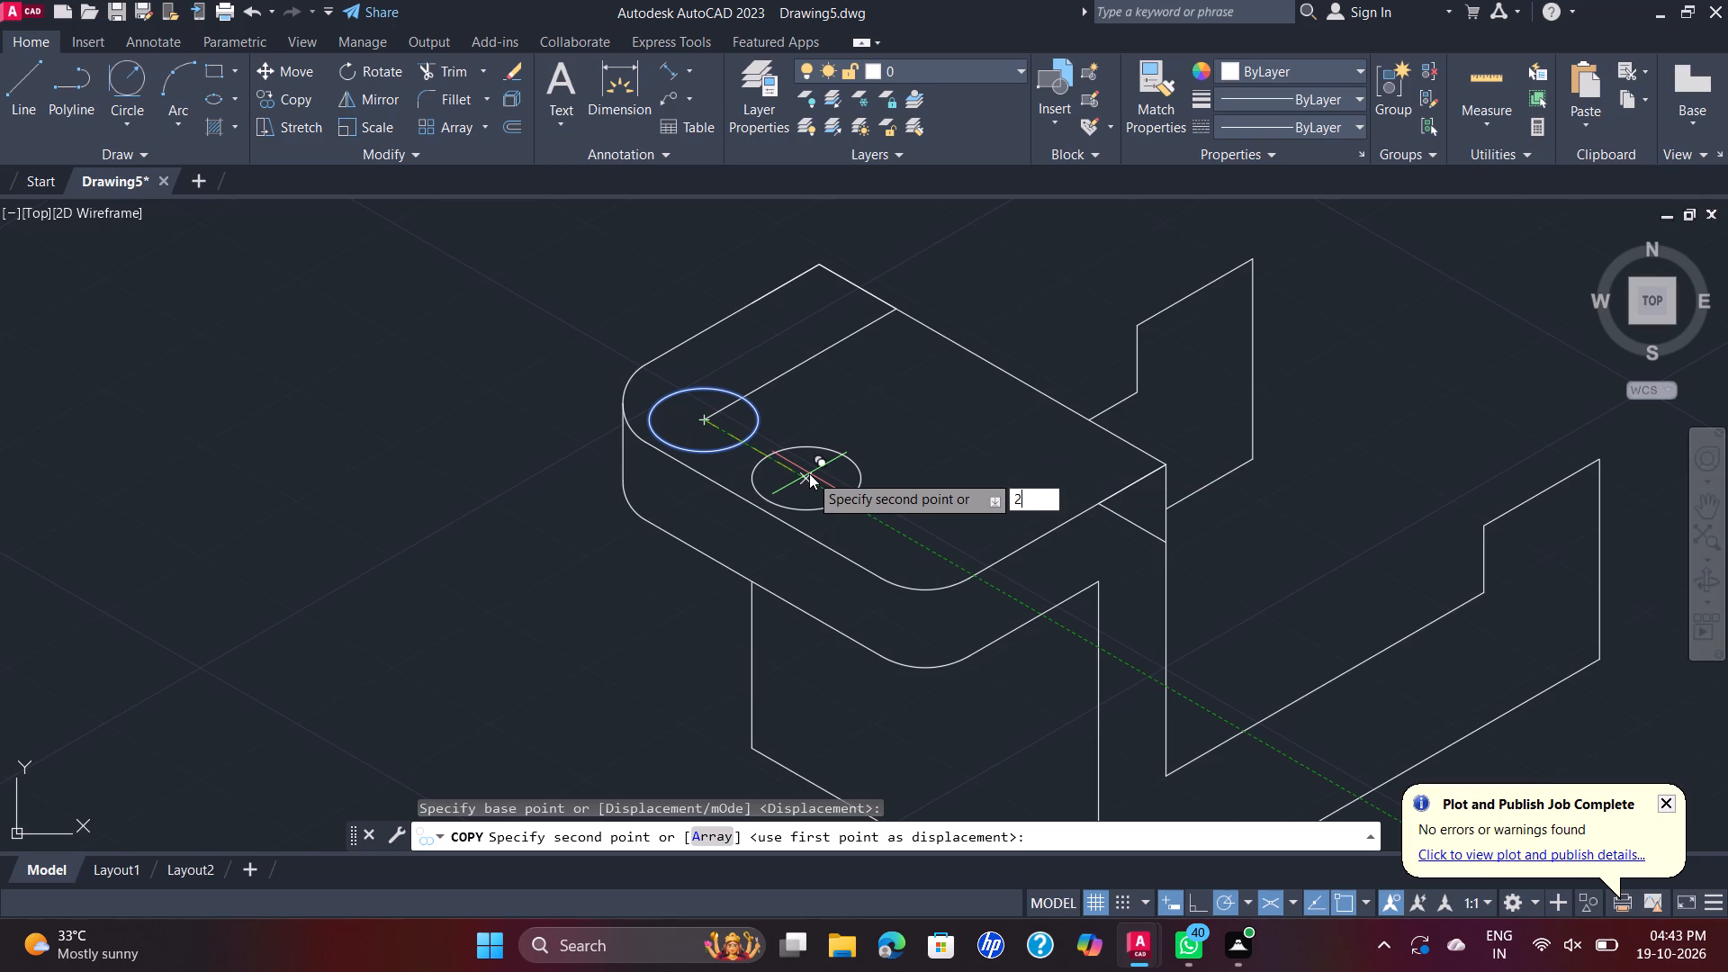
key("Return")
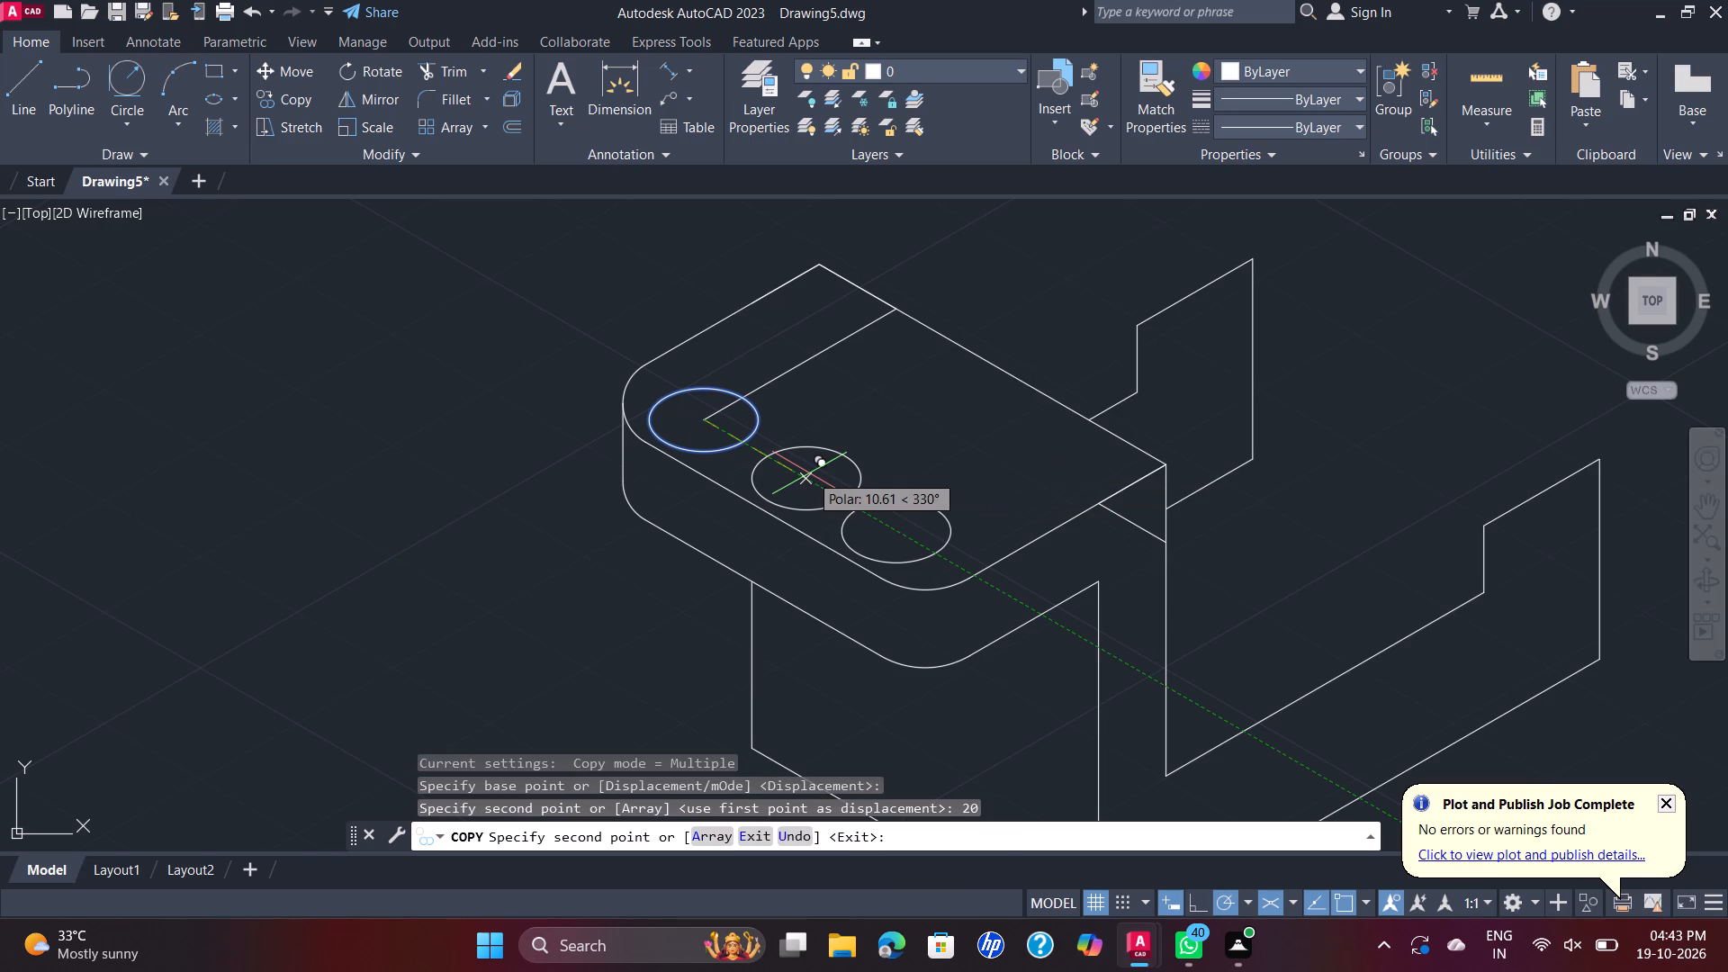
key("grave")
key("Escape")
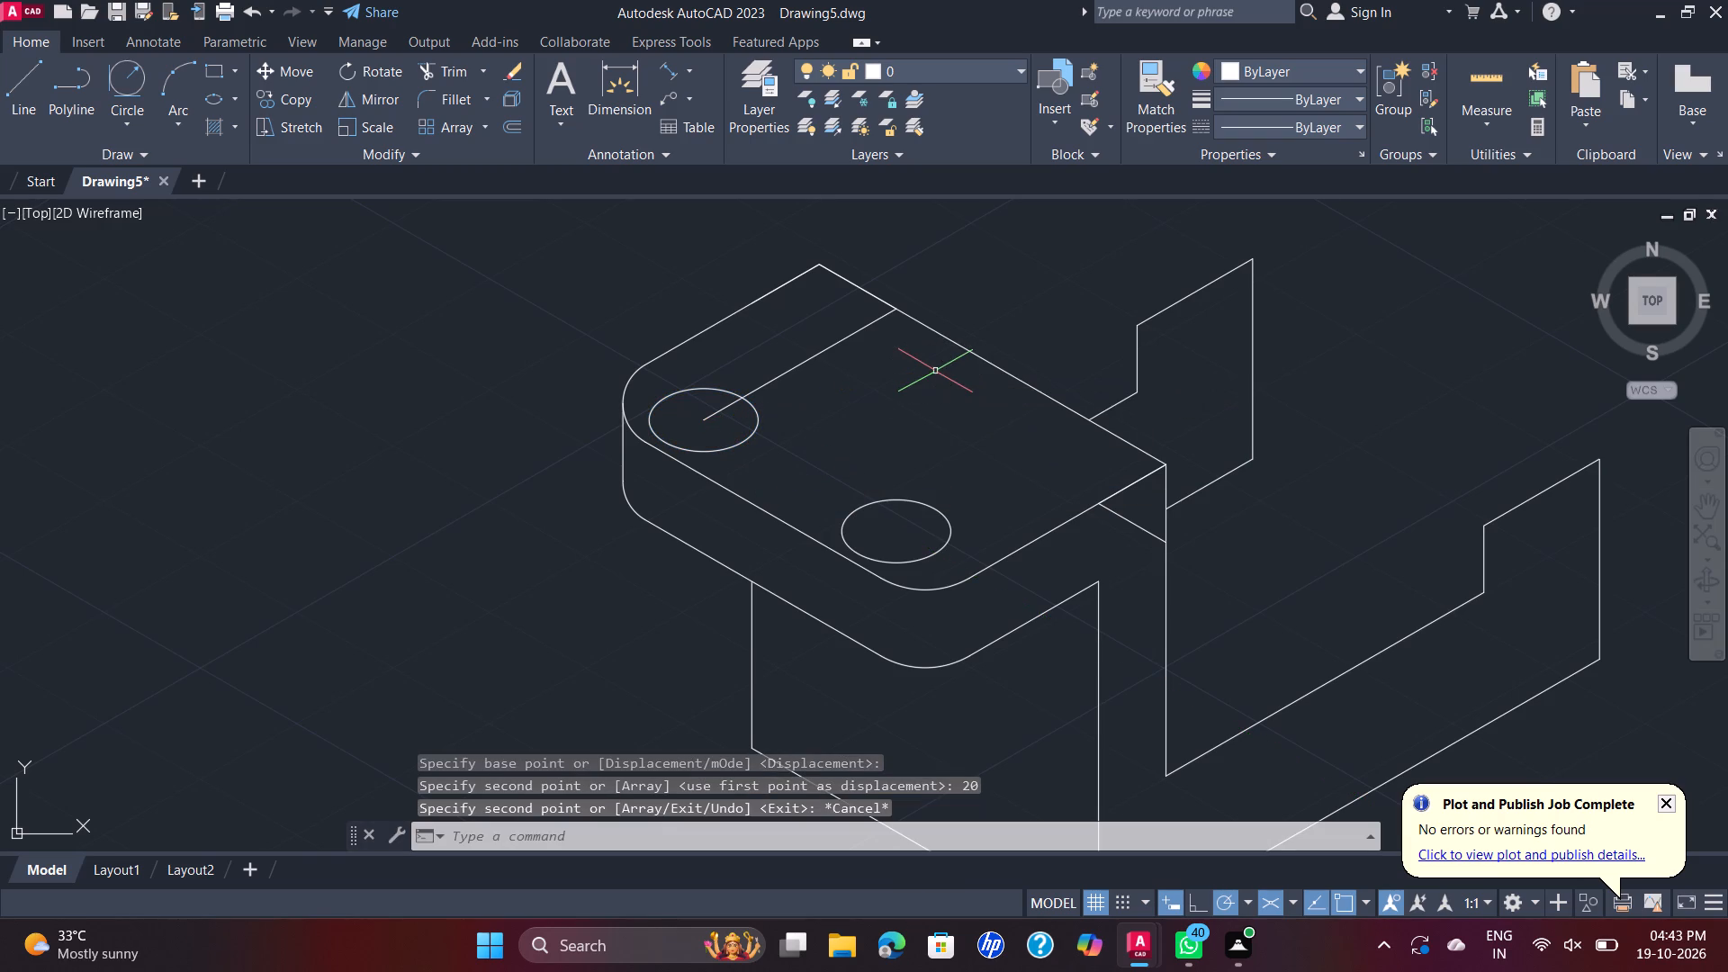
Delete the 20 mm construction line leading to the first hole's centre.
left_click(806, 361)
key("Delete")
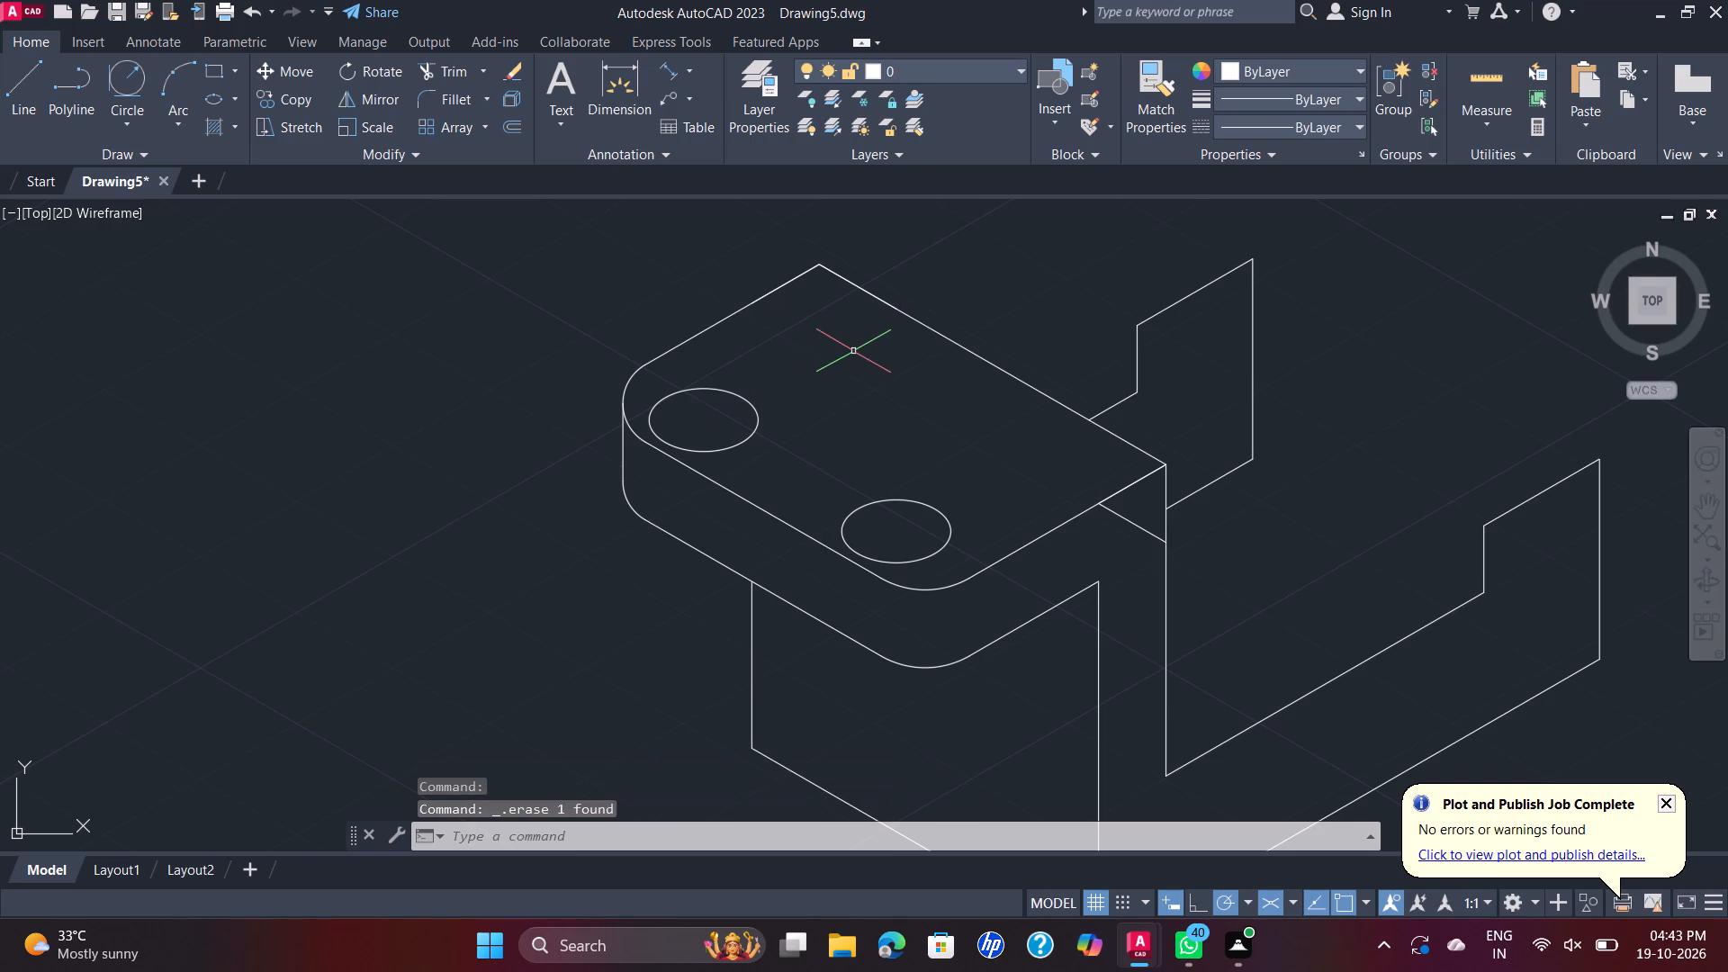
scroll(853, 351, "down", 1)
middle_click_drag(853, 351, 787, 269)
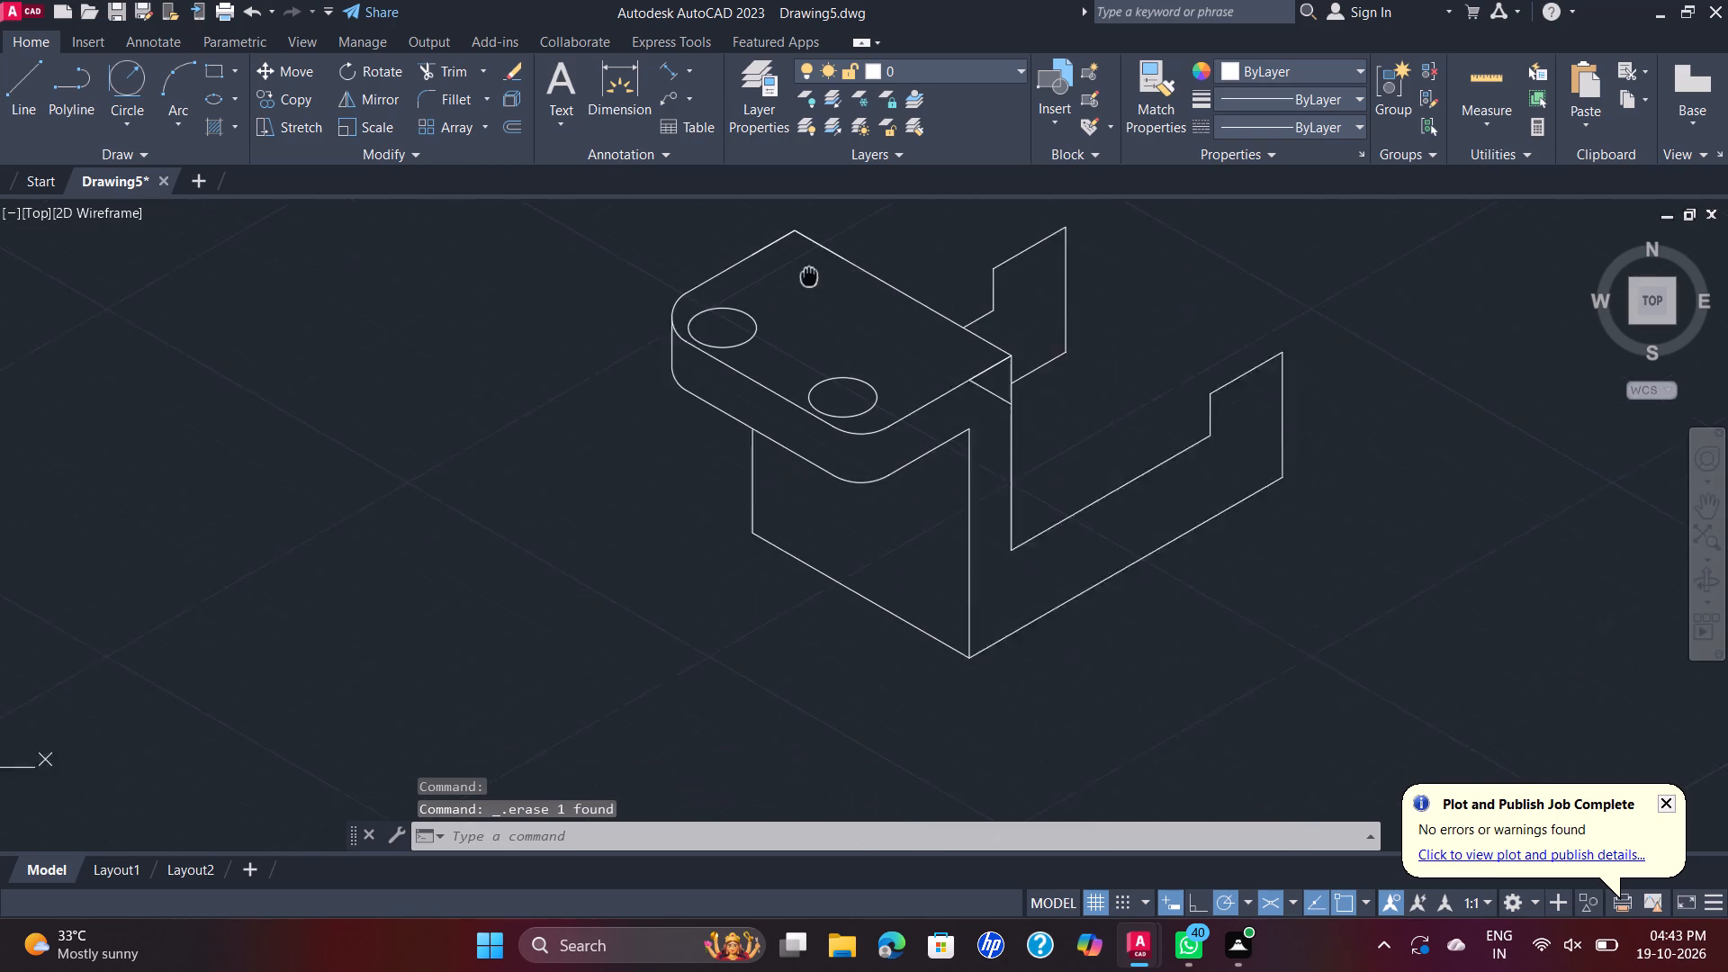
Delete the short leftover line under the flap's corner where it meets the upright.
middle_click_drag(787, 269, 756, 273)
scroll(756, 274, "down", 1)
middle_click_drag(787, 321, 580, 449)
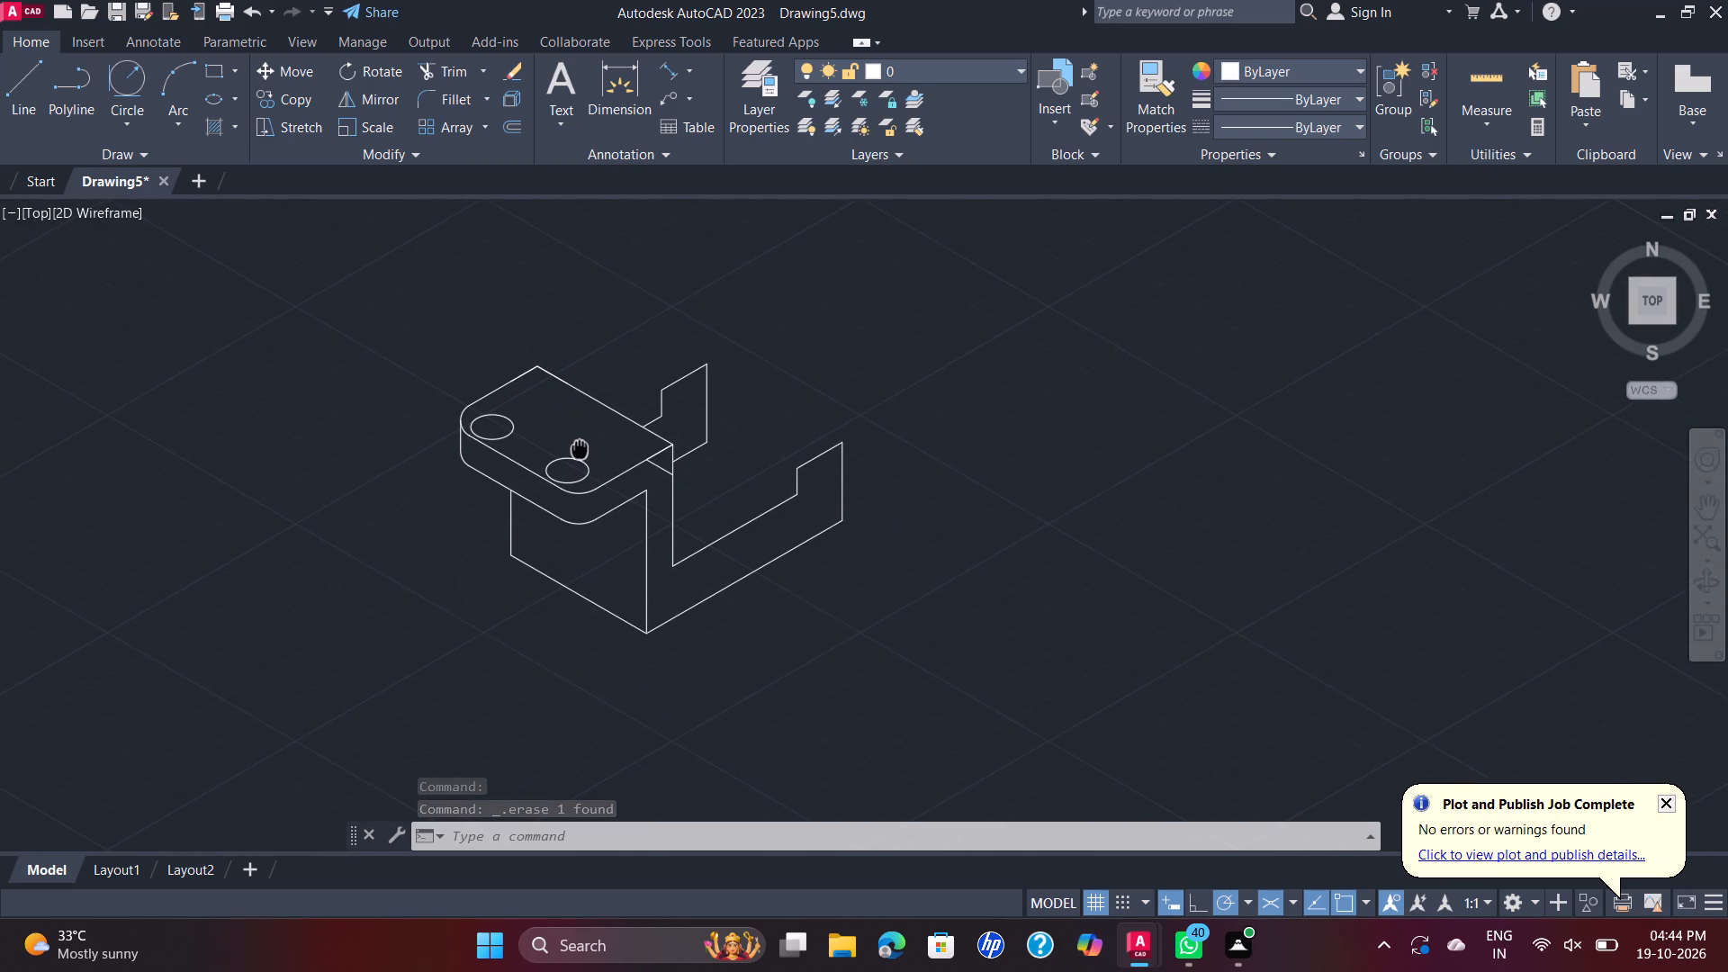
middle_click_drag(580, 449, 517, 489)
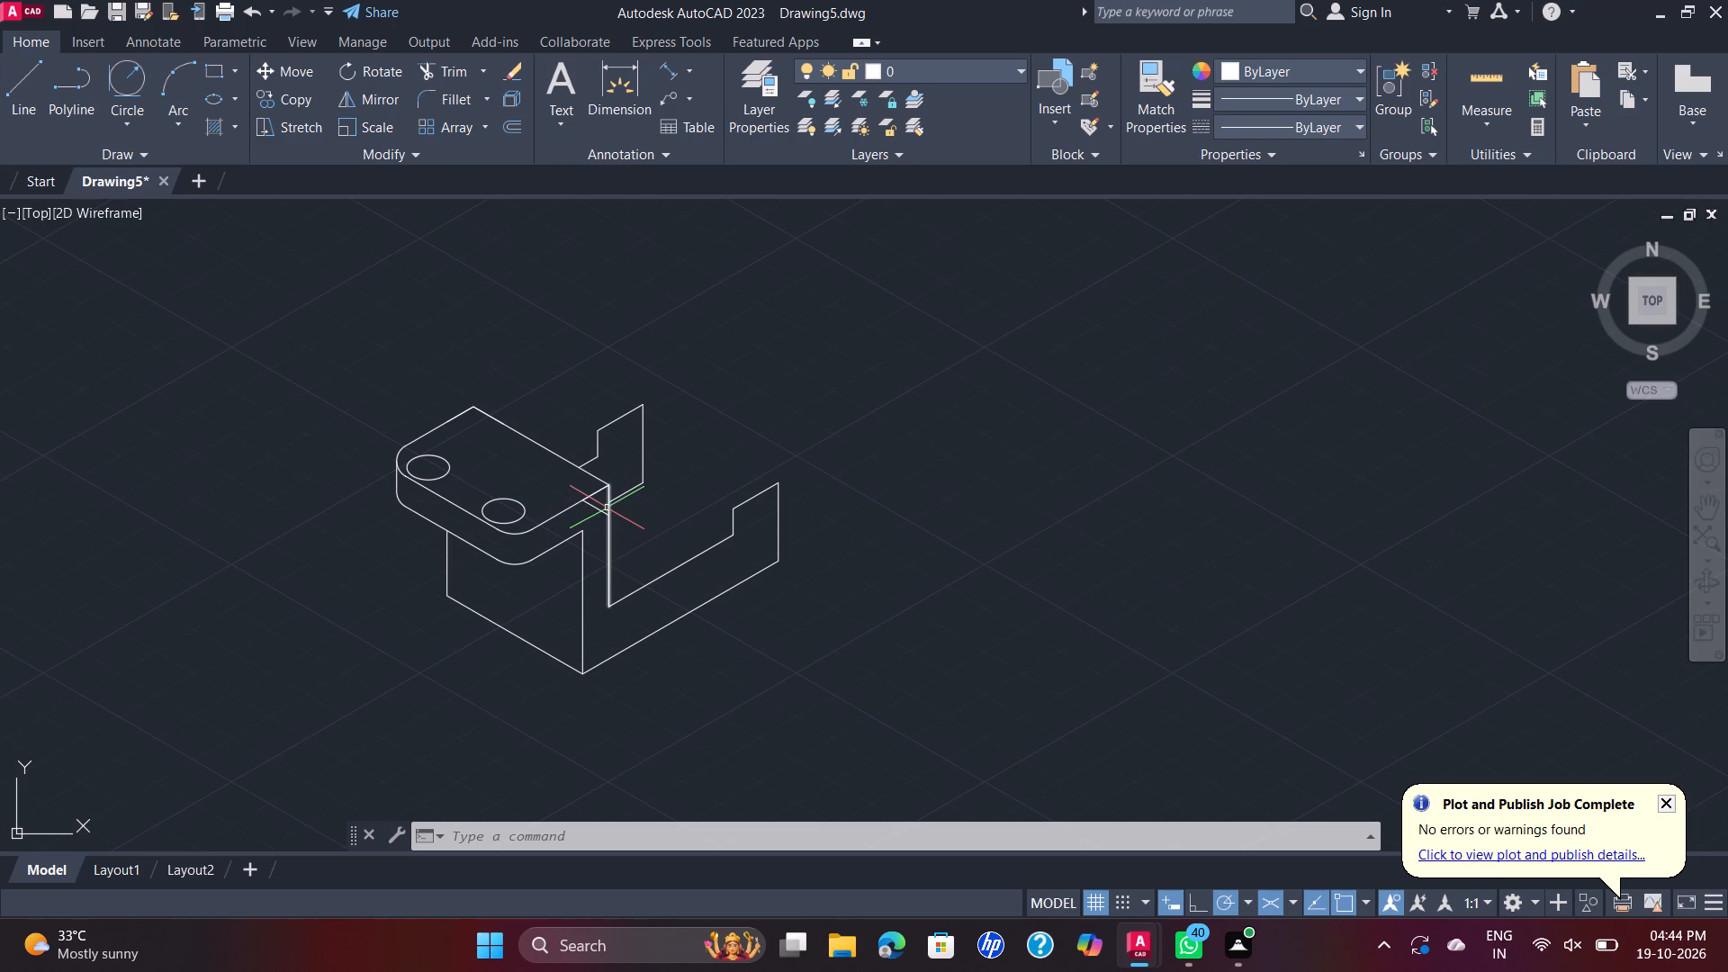
left_click(598, 512)
key("Delete")
Draw a line joining the outer lower corners of the two raised end tabs of the base.
left_click(24, 82)
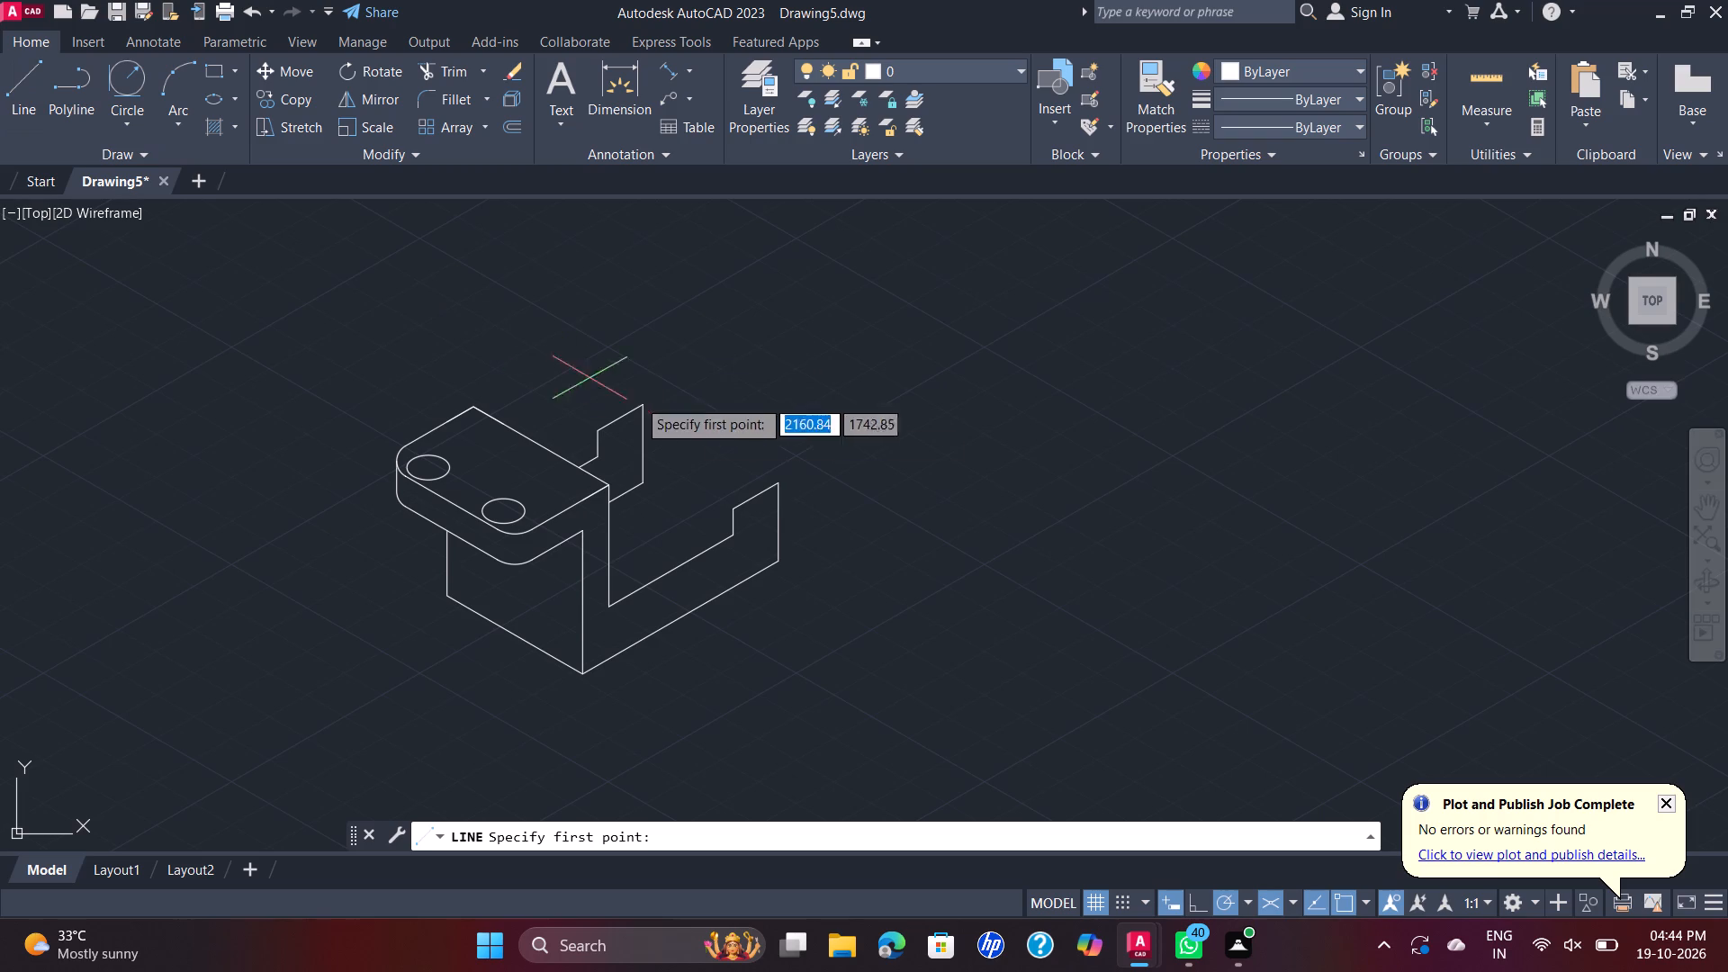
left_click(639, 480)
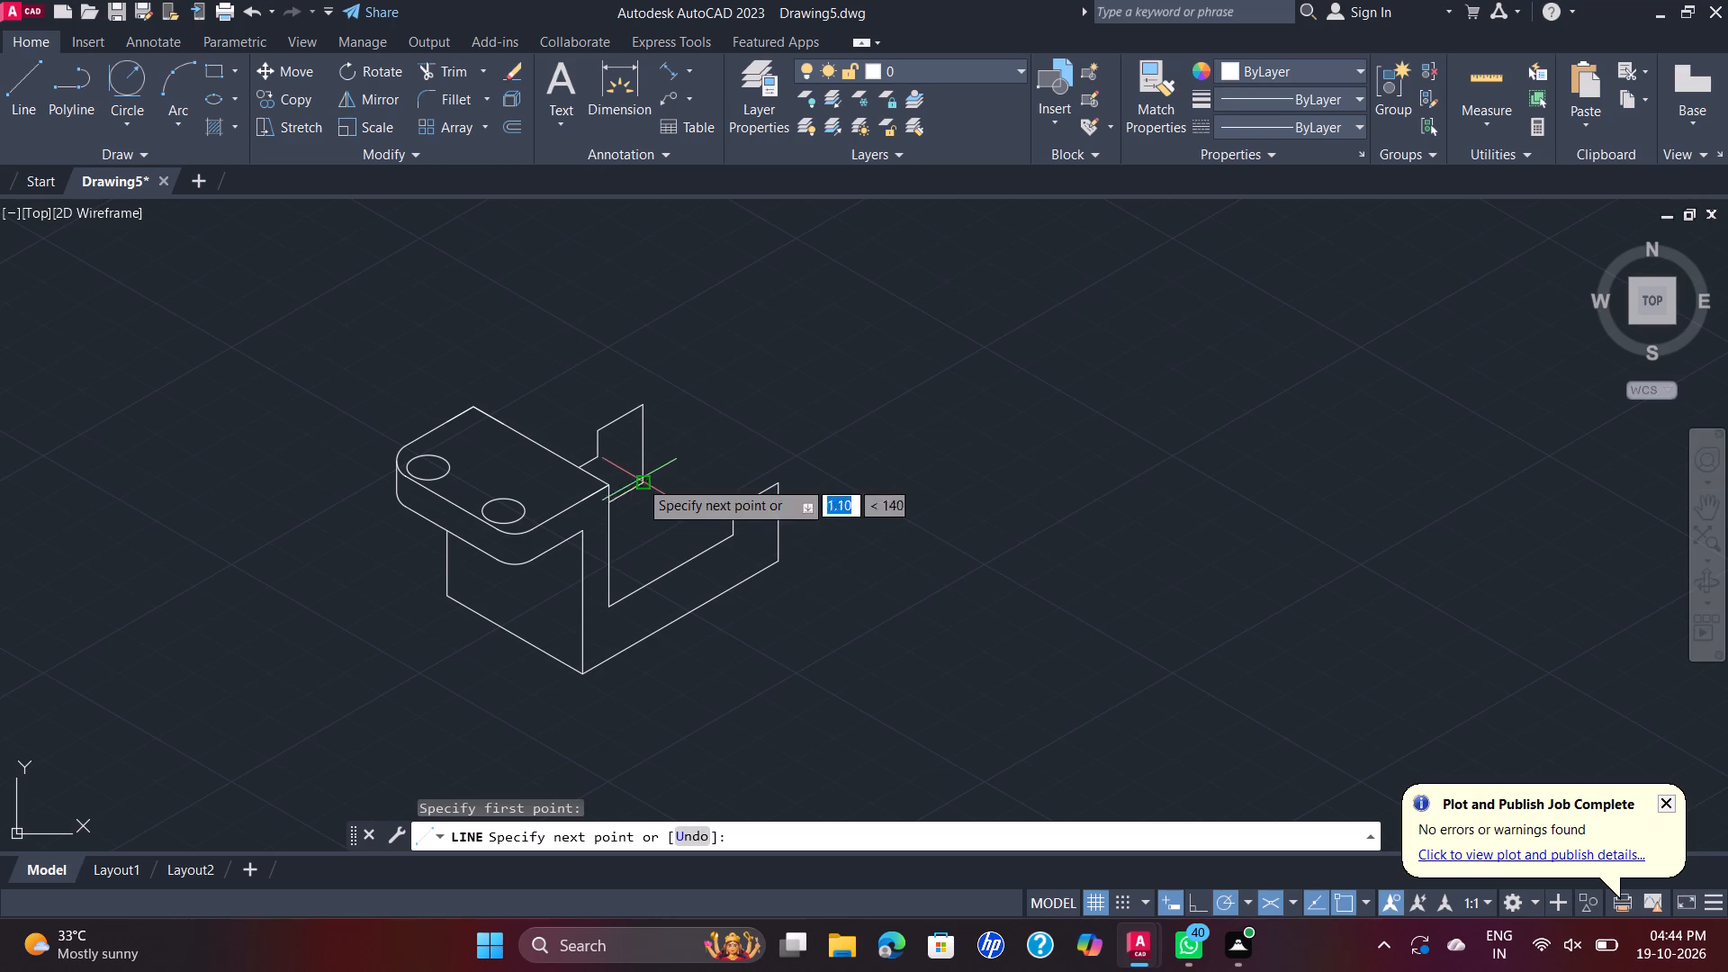
left_click(779, 562)
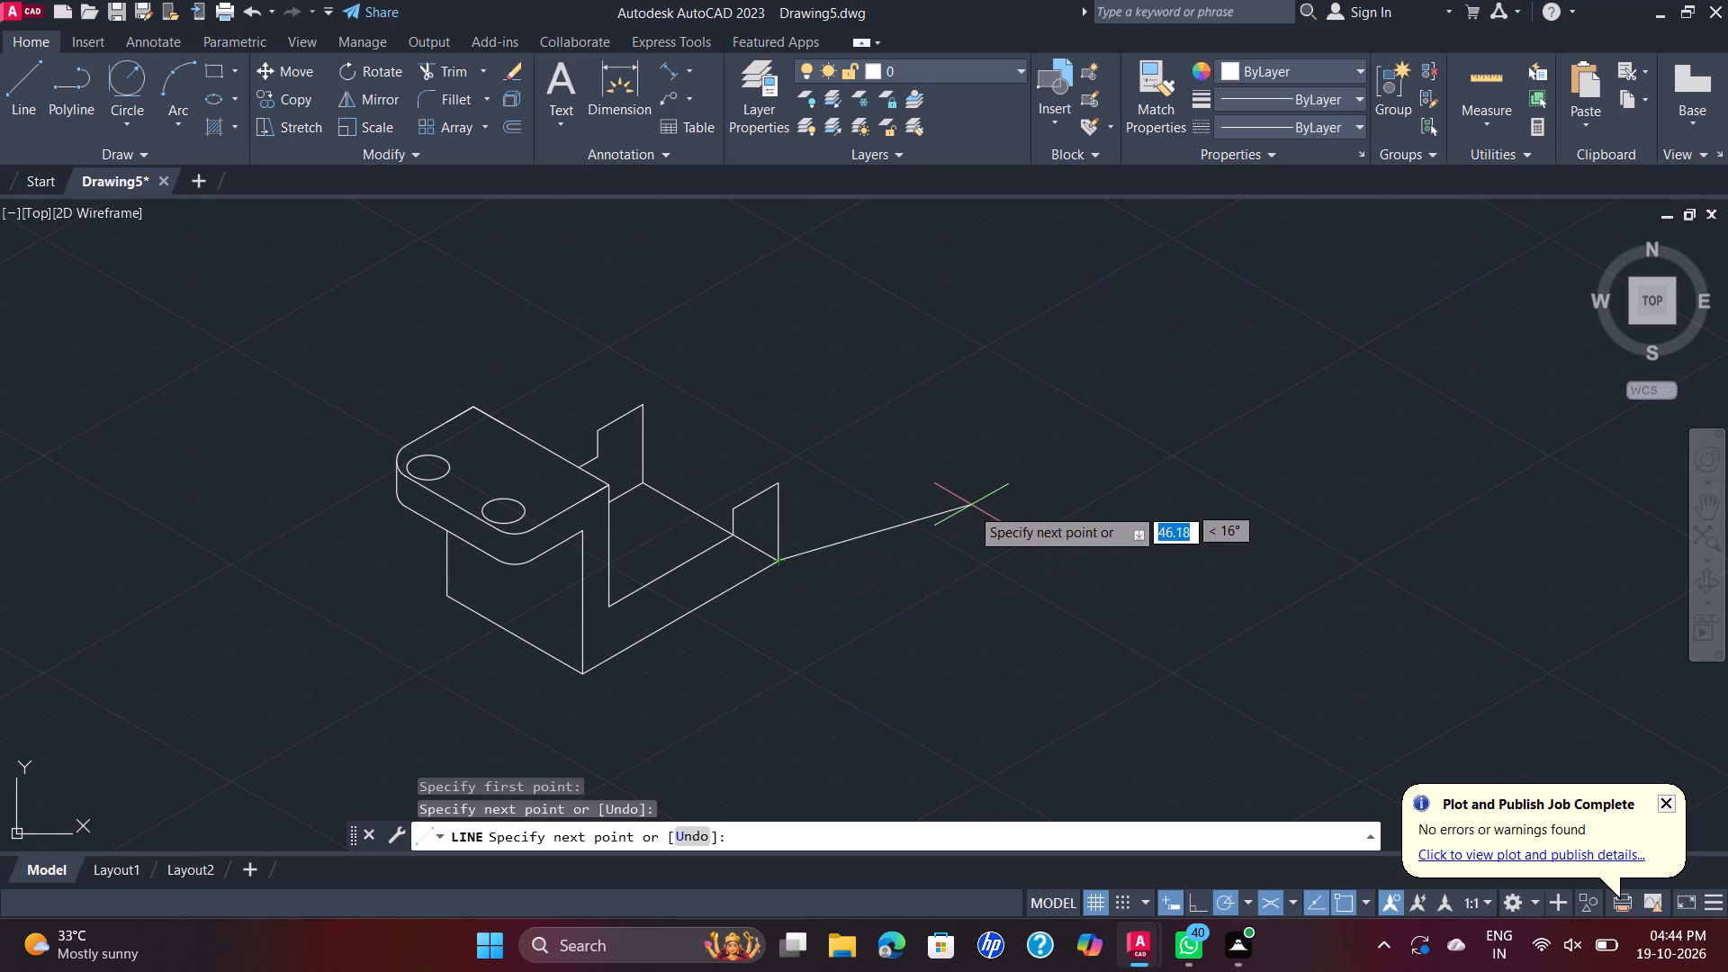
key("Escape")
Draw a 50 mm vertical construction line upward from the midpoint of the new edge between the end tabs.
key("space")
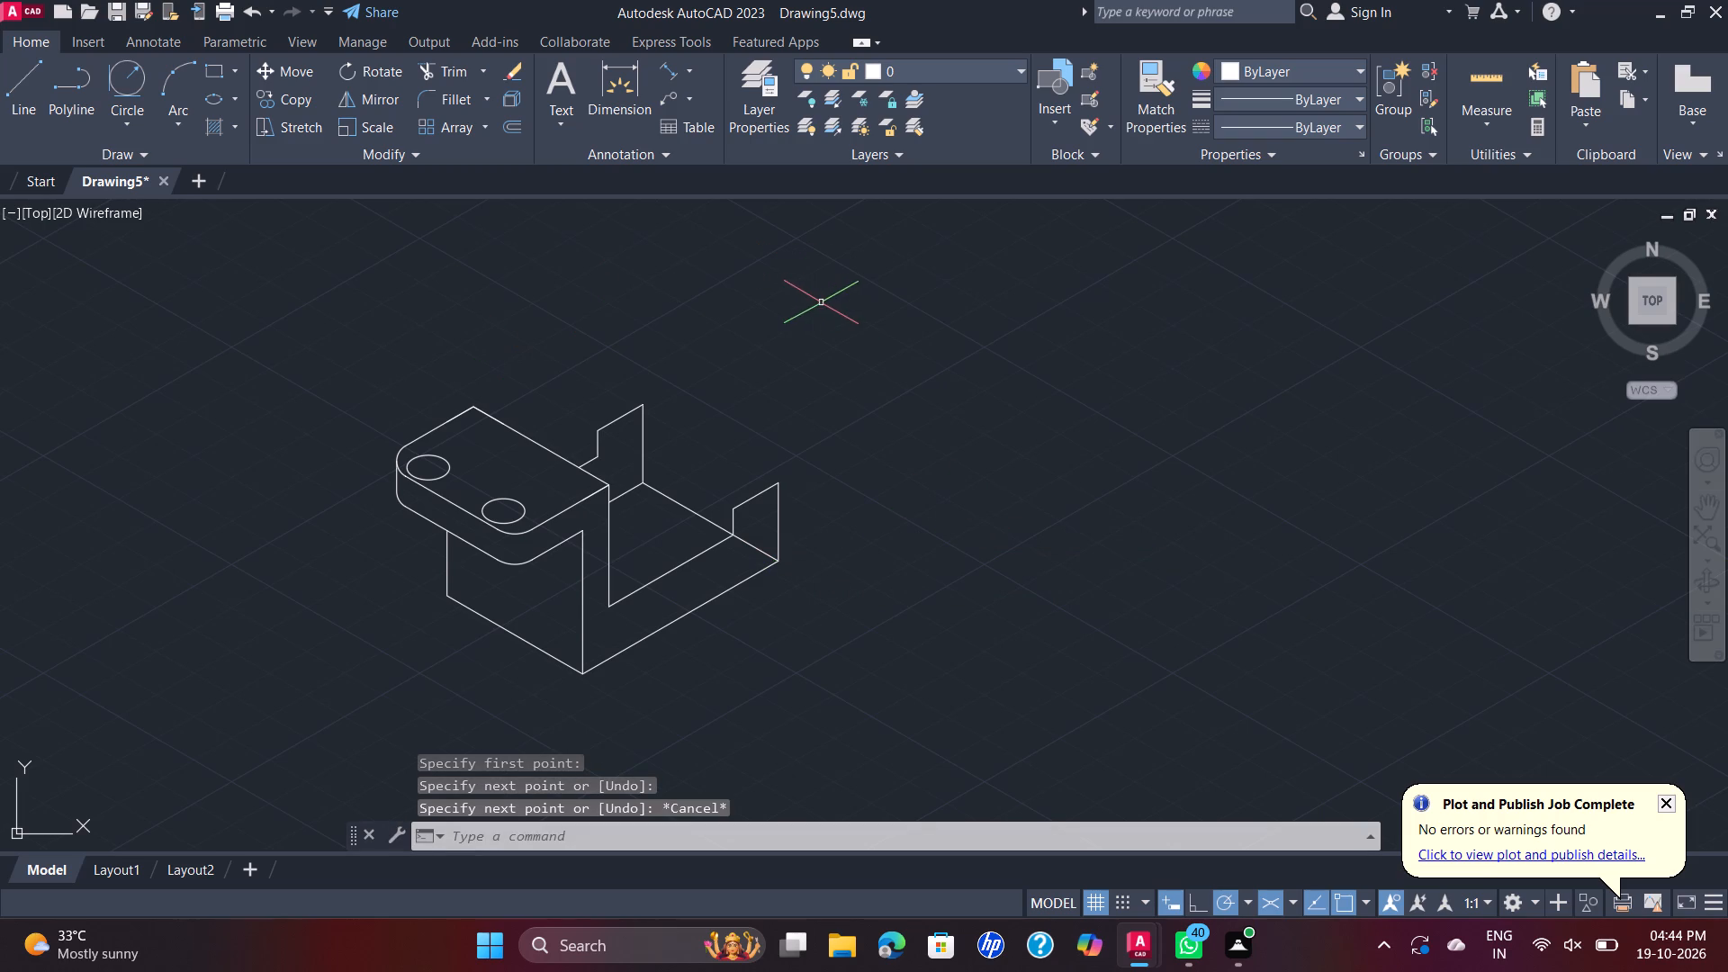
left_click(708, 516)
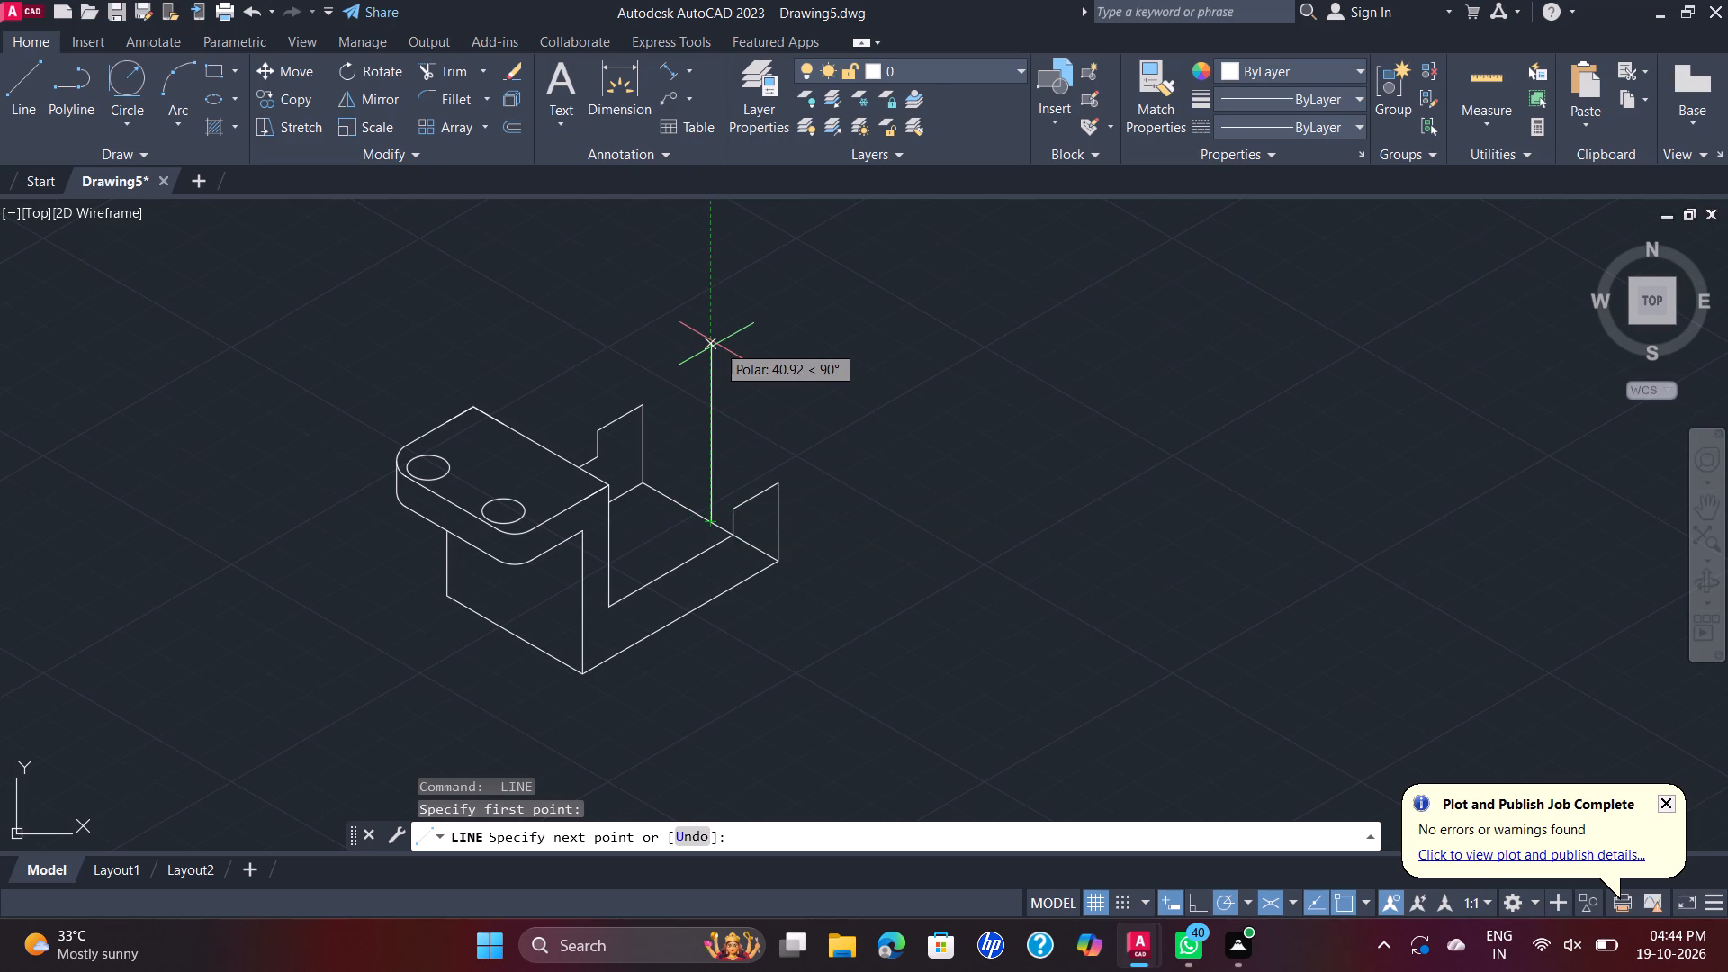
type("50")
key("Return")
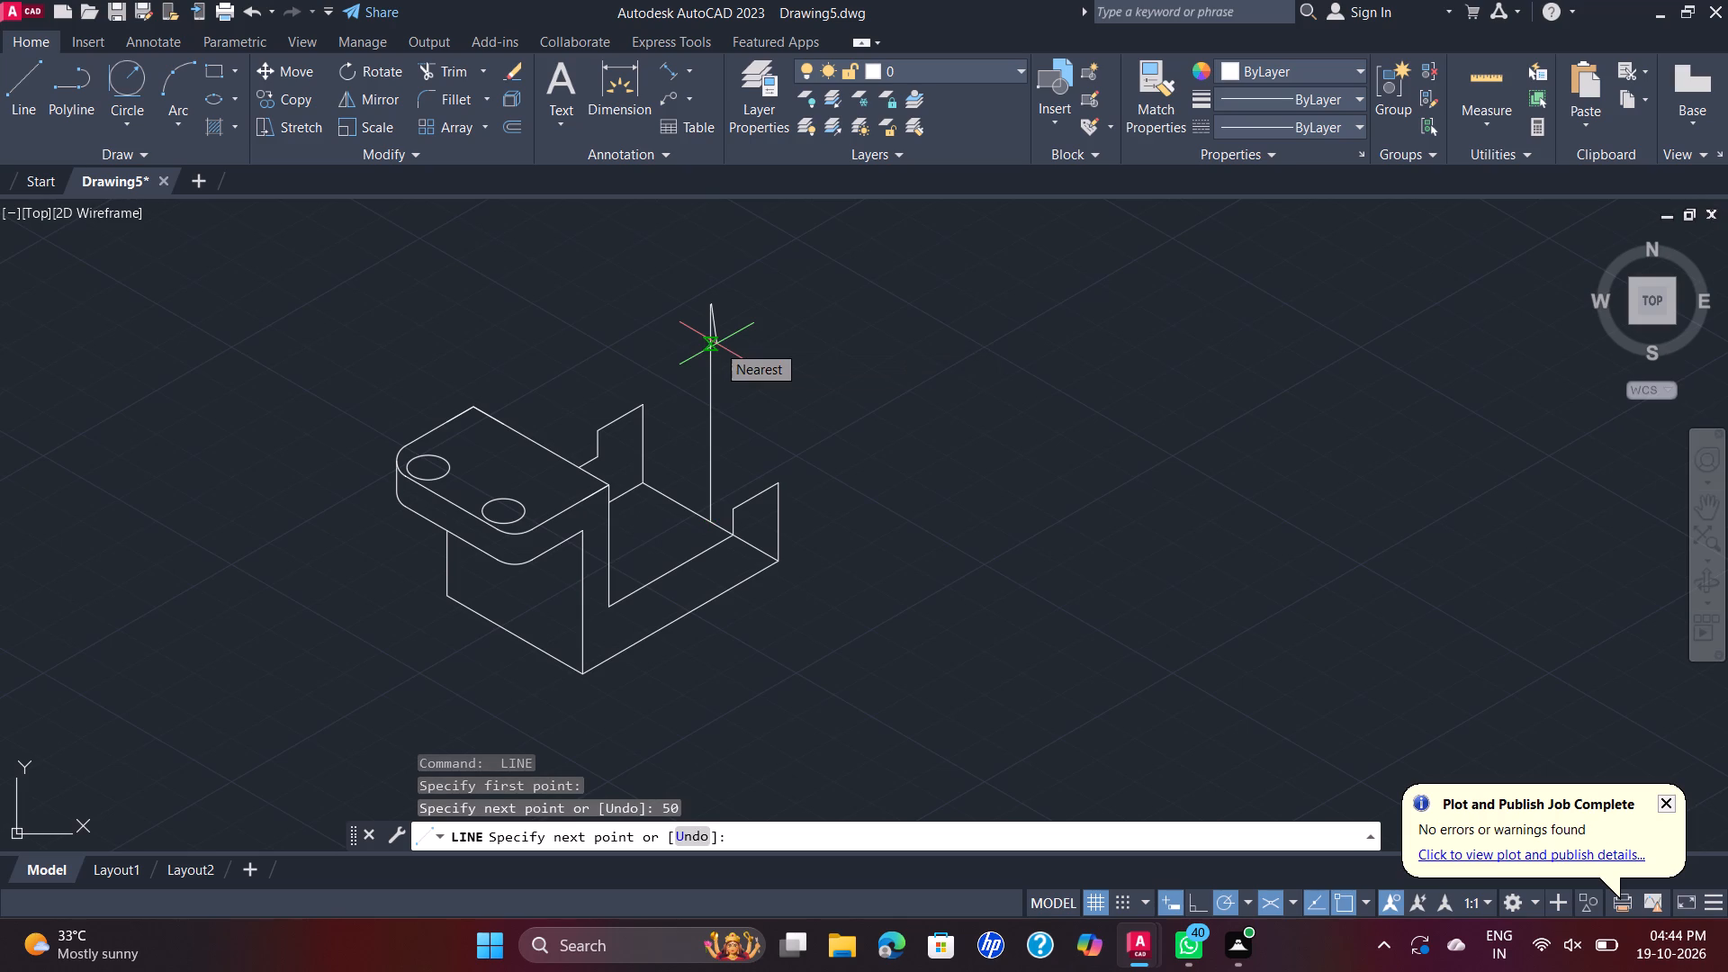
key("Escape")
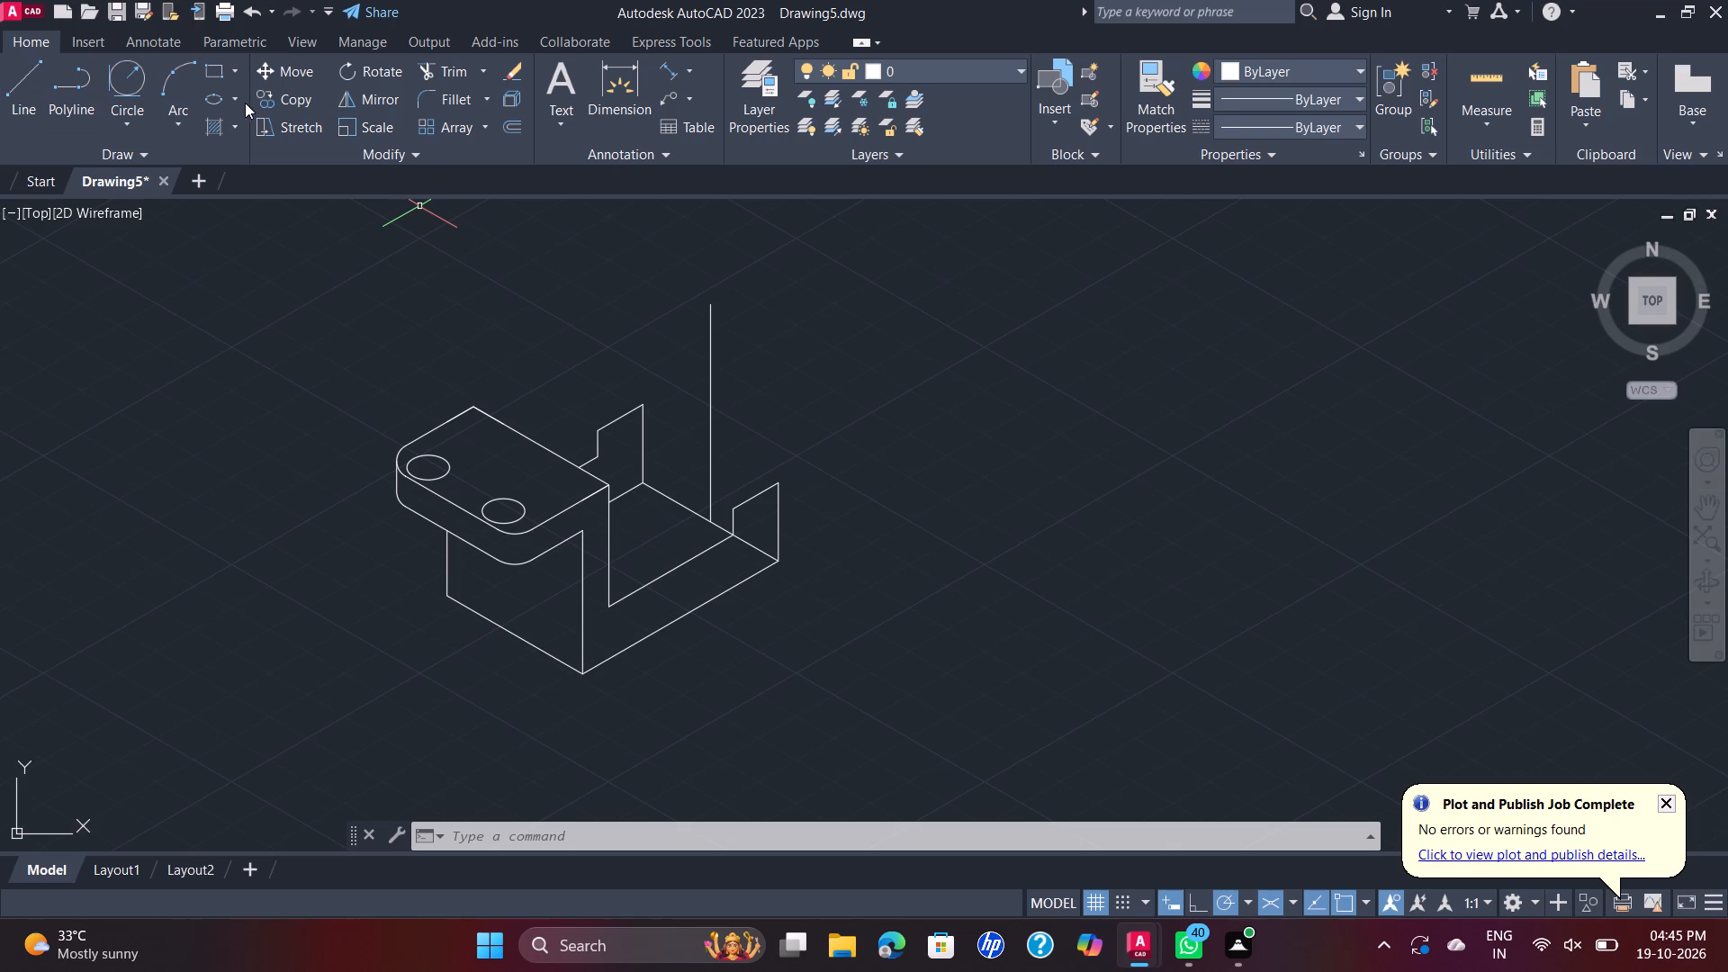
Draw an isocircle of radius 12 mm on the left isoplane, centred on the top end of the 50 mm line.
left_click(223, 101)
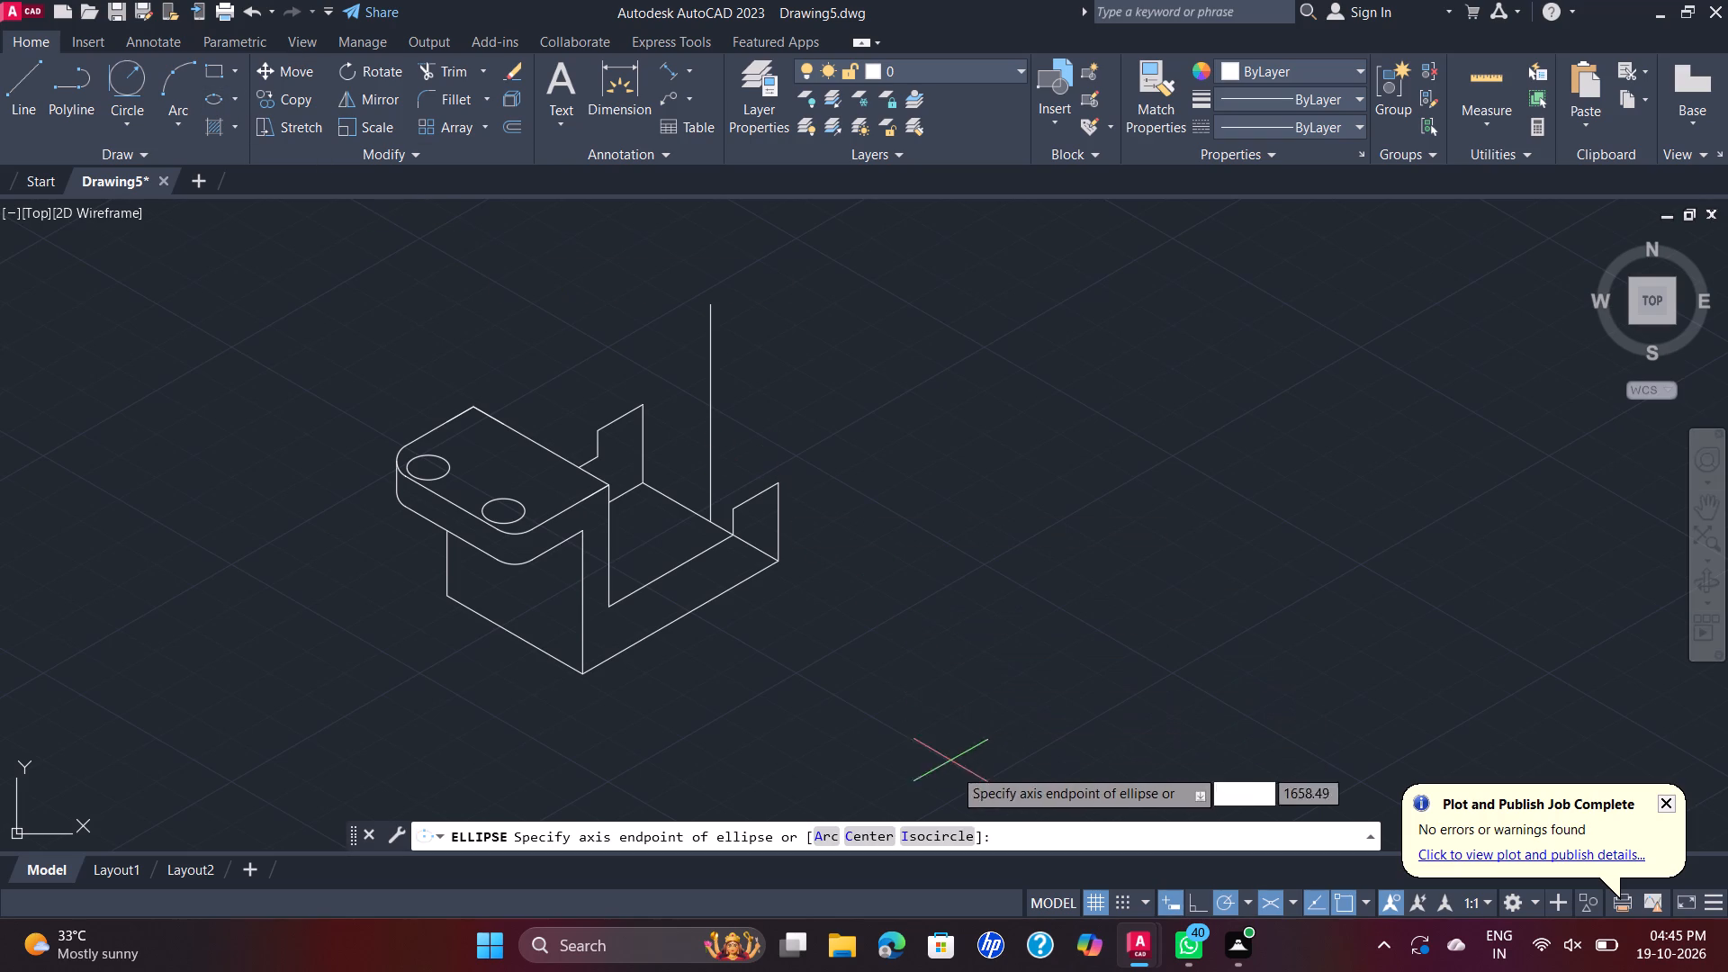
left_click(968, 837)
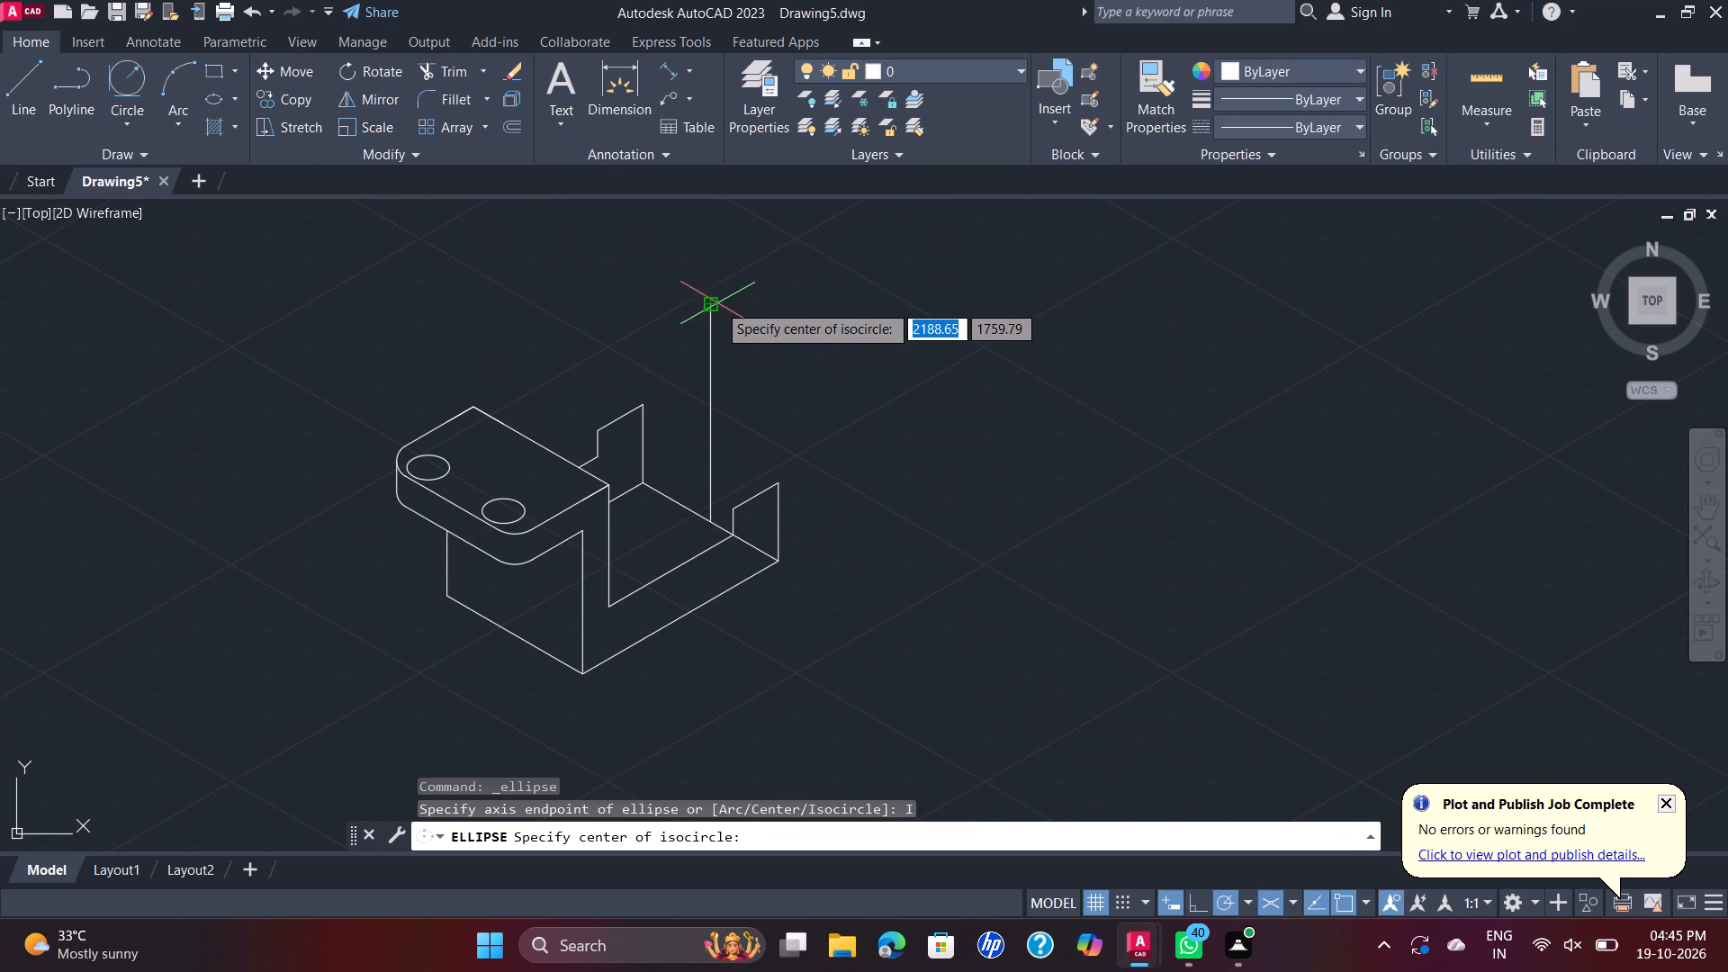
left_click(711, 303)
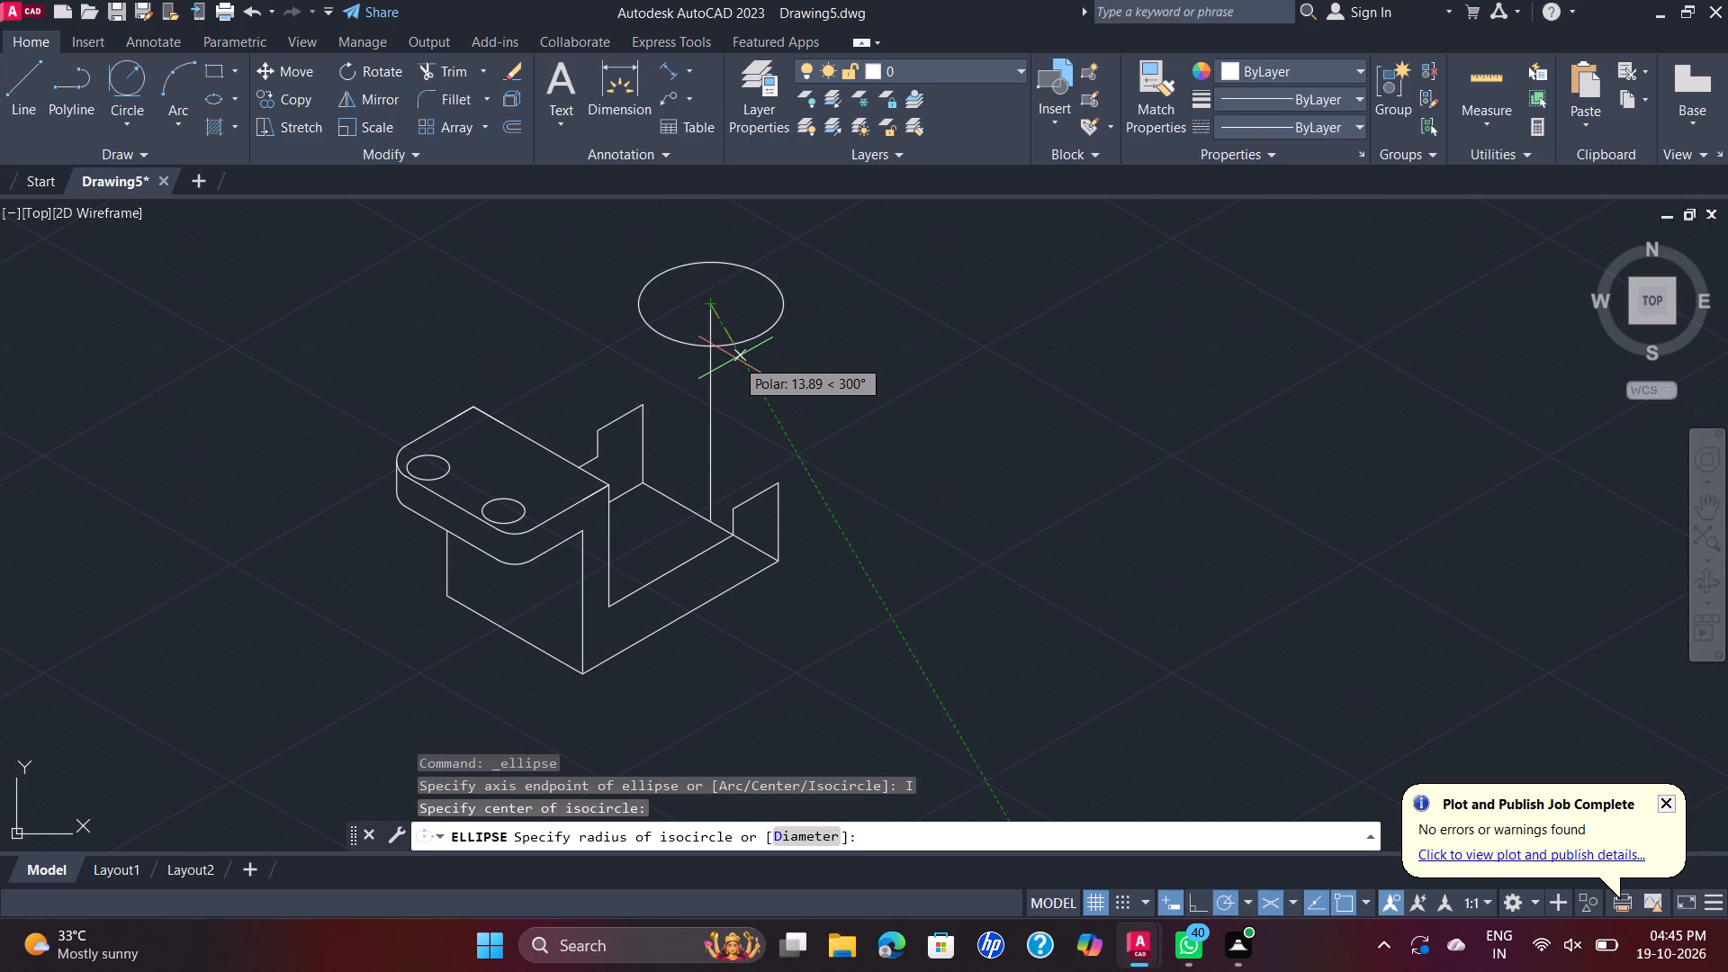
key("F5")
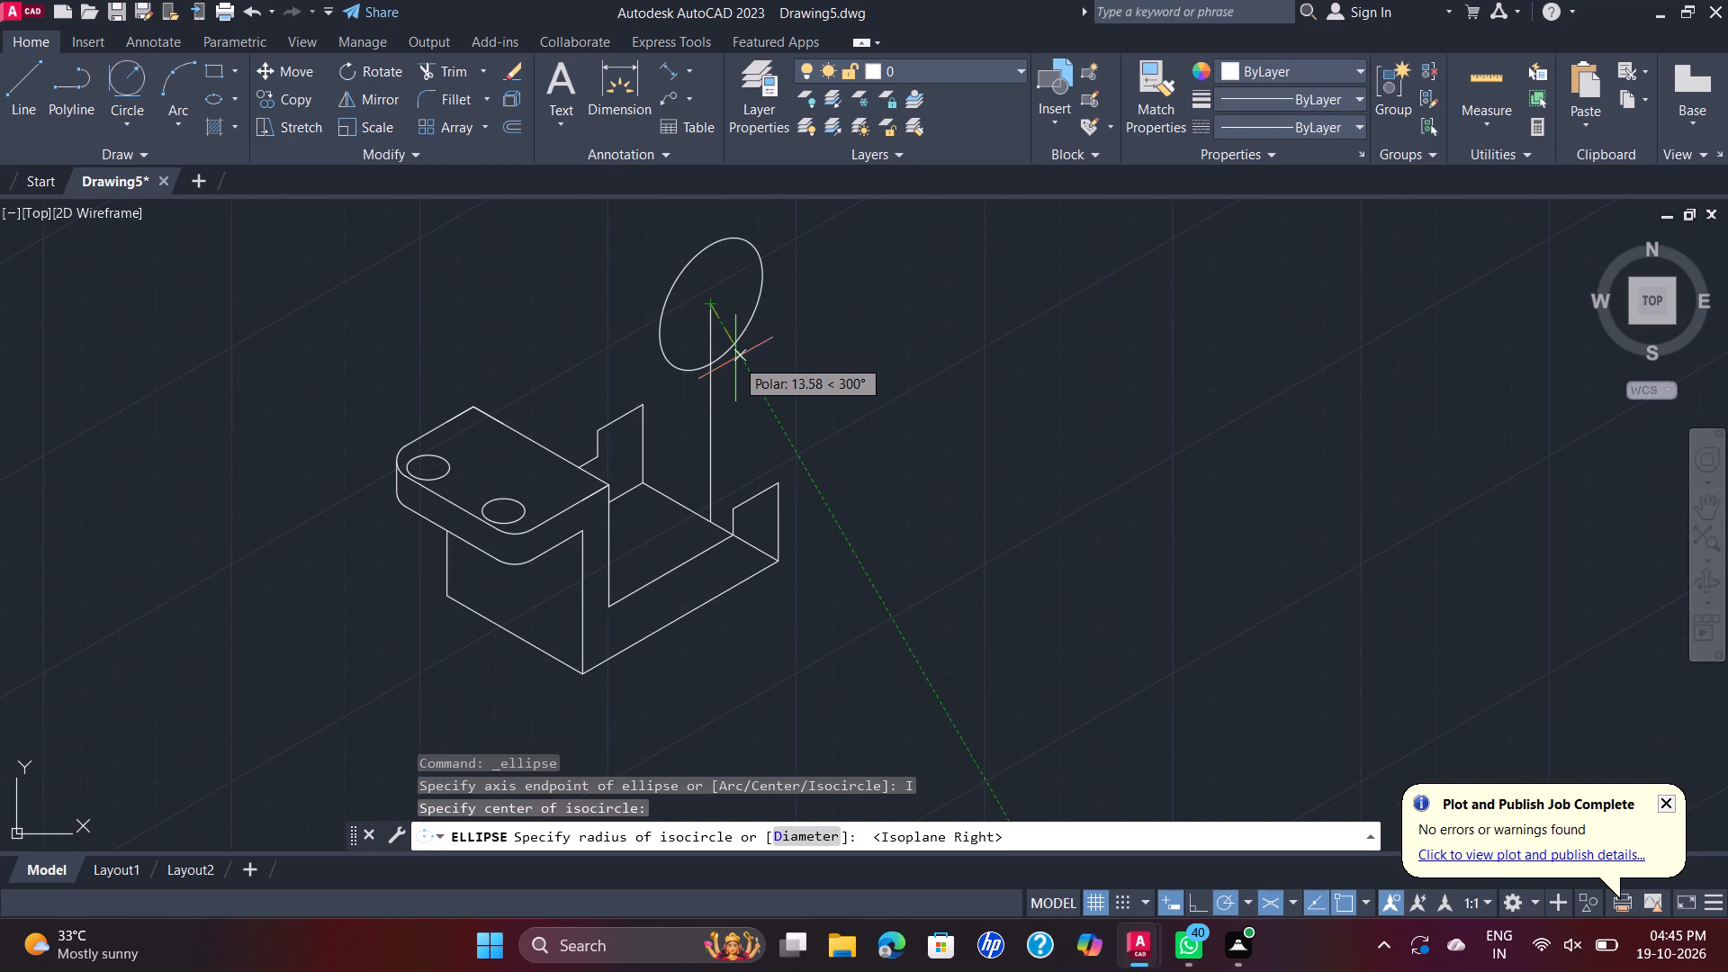
key("F5")
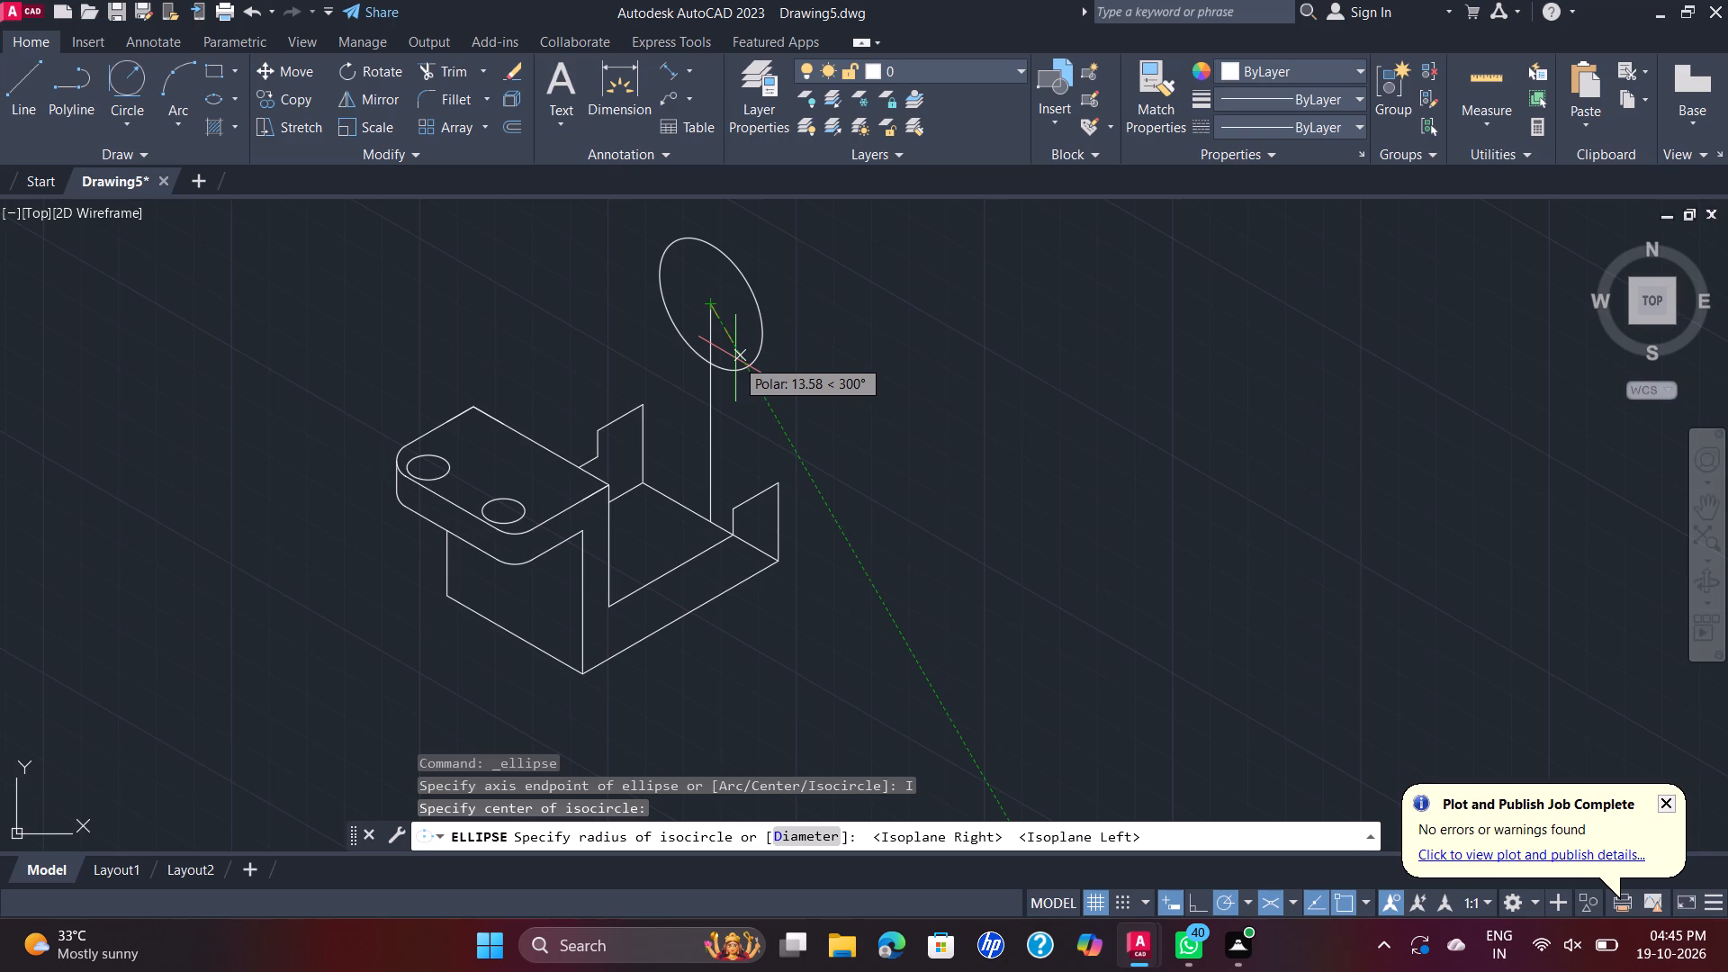
type("12")
key("Return")
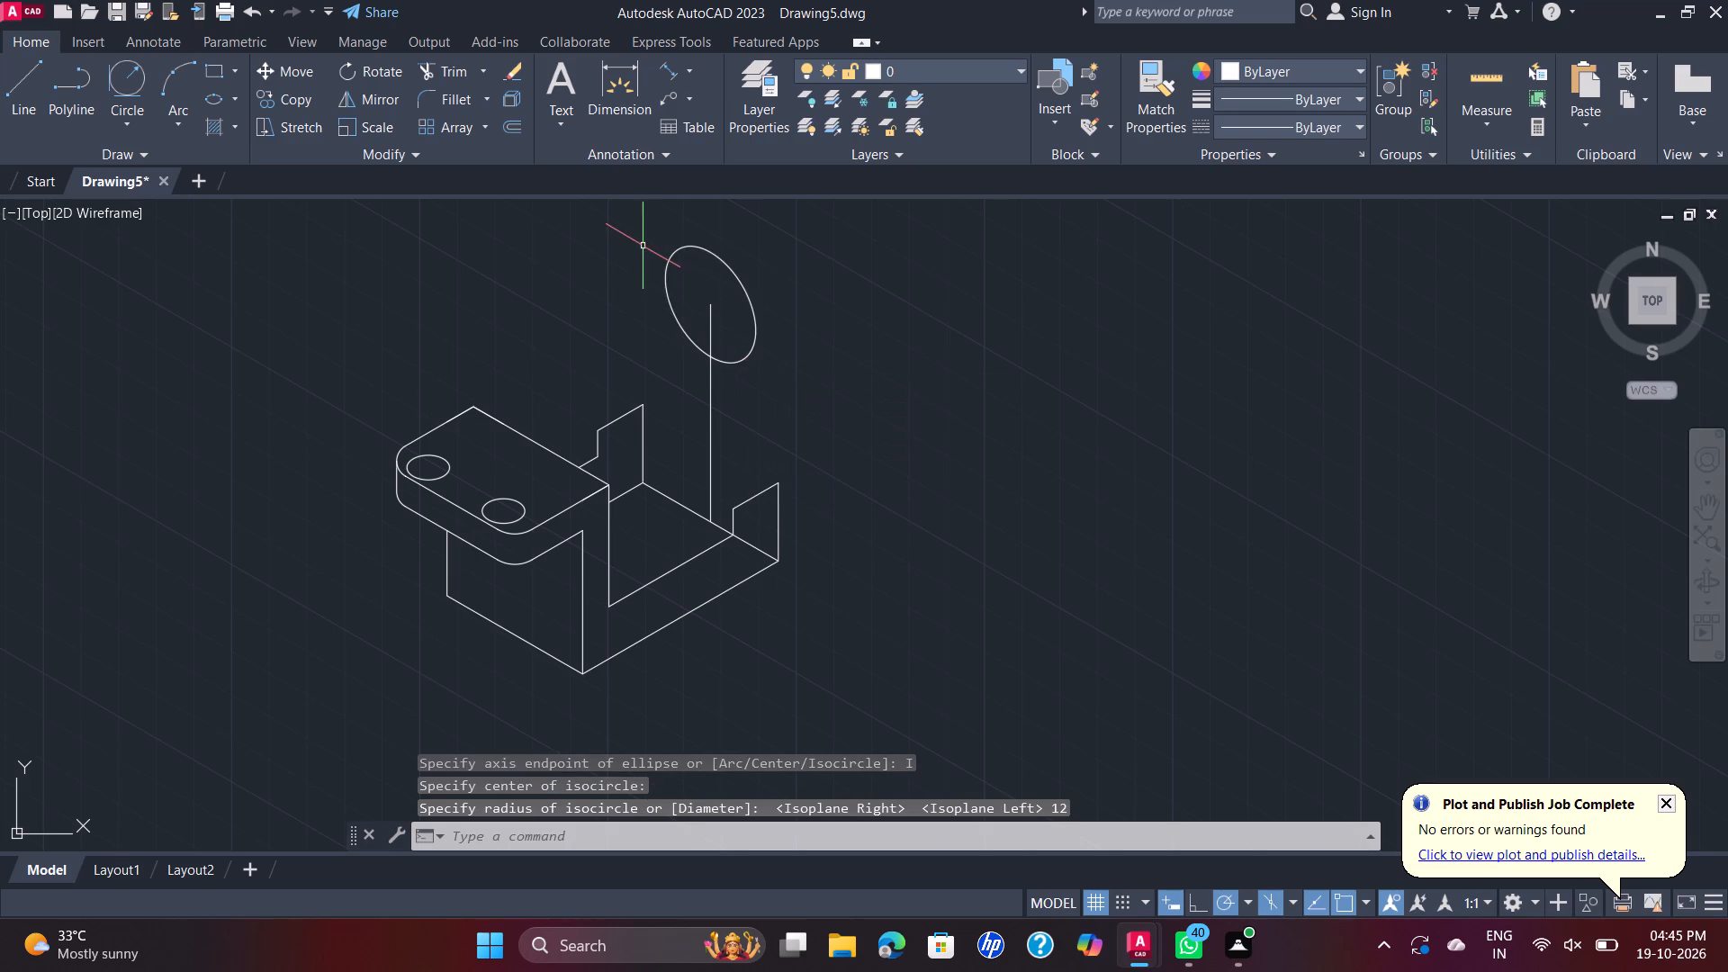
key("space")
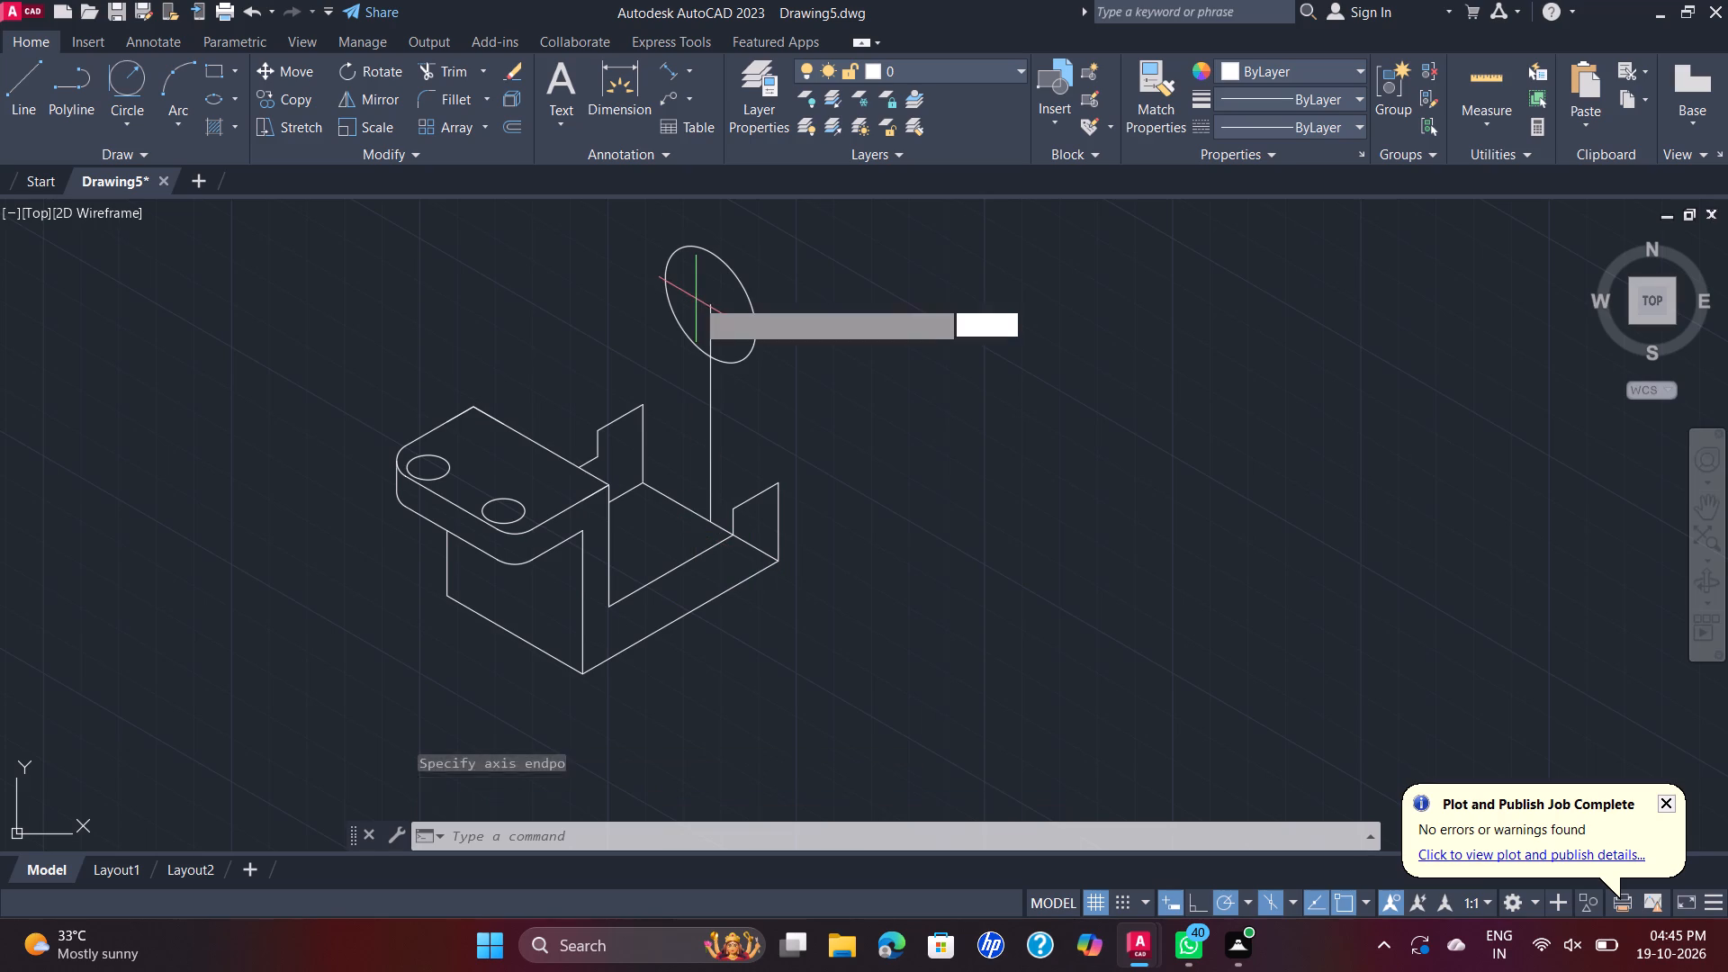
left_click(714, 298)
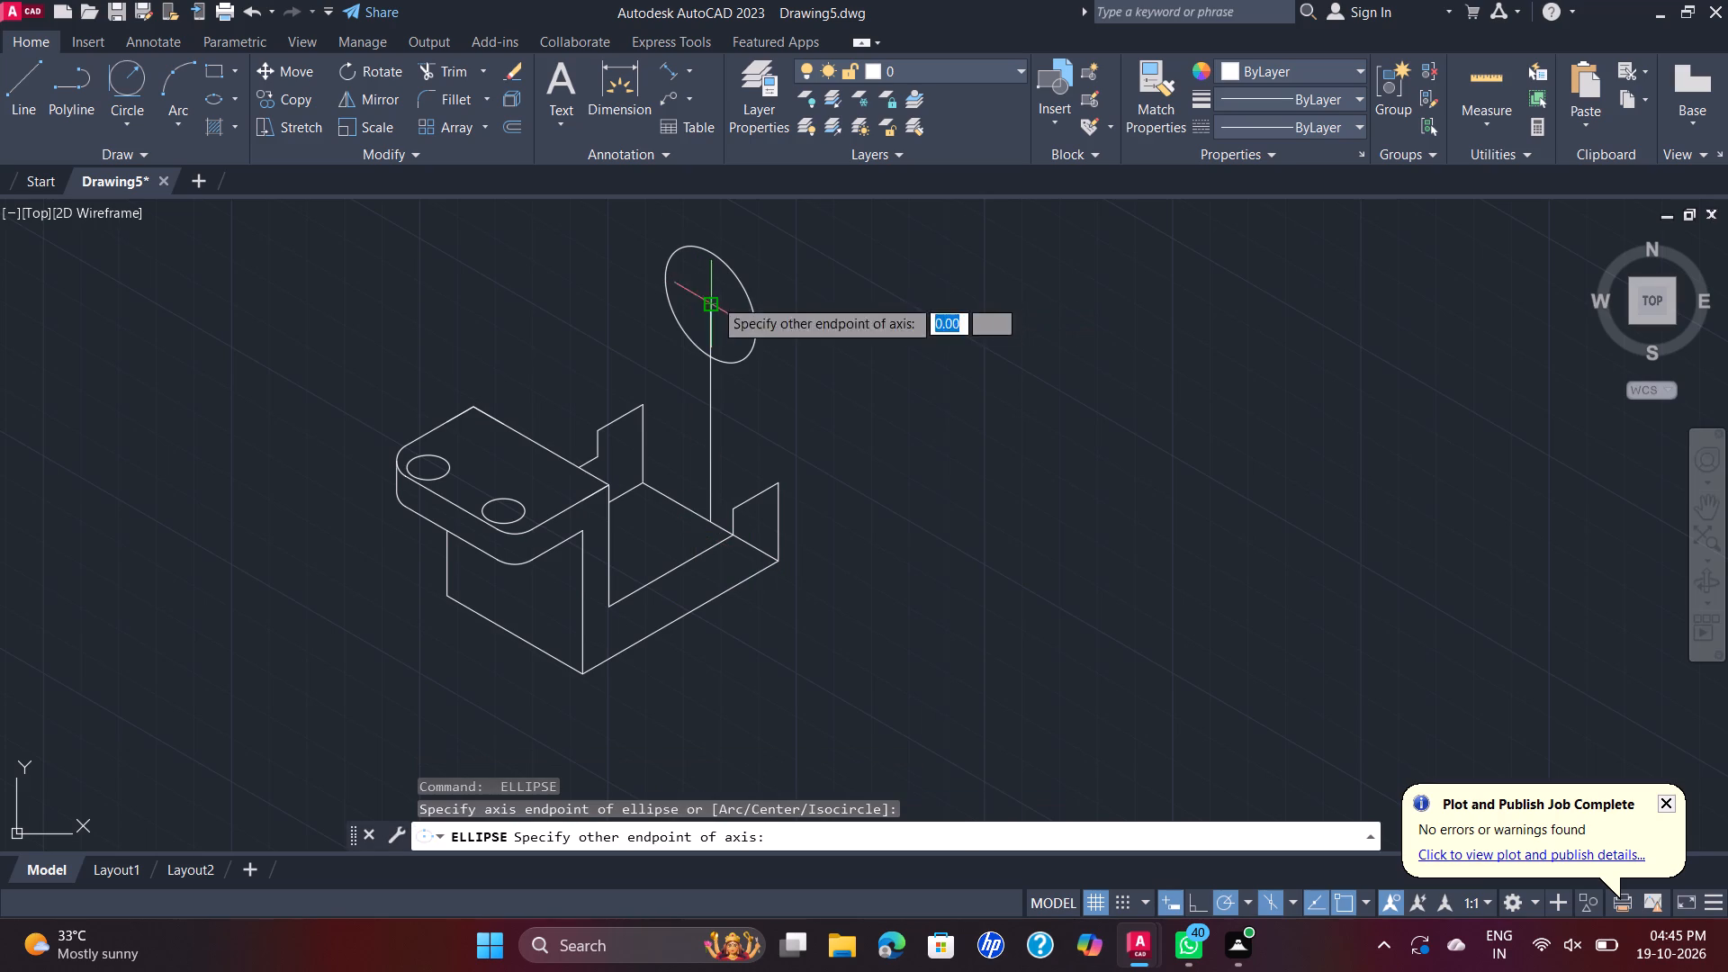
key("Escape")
Draw a concentric isocircle of diameter 14 mm at the centre of the 12 mm radius isocircle.
key("space")
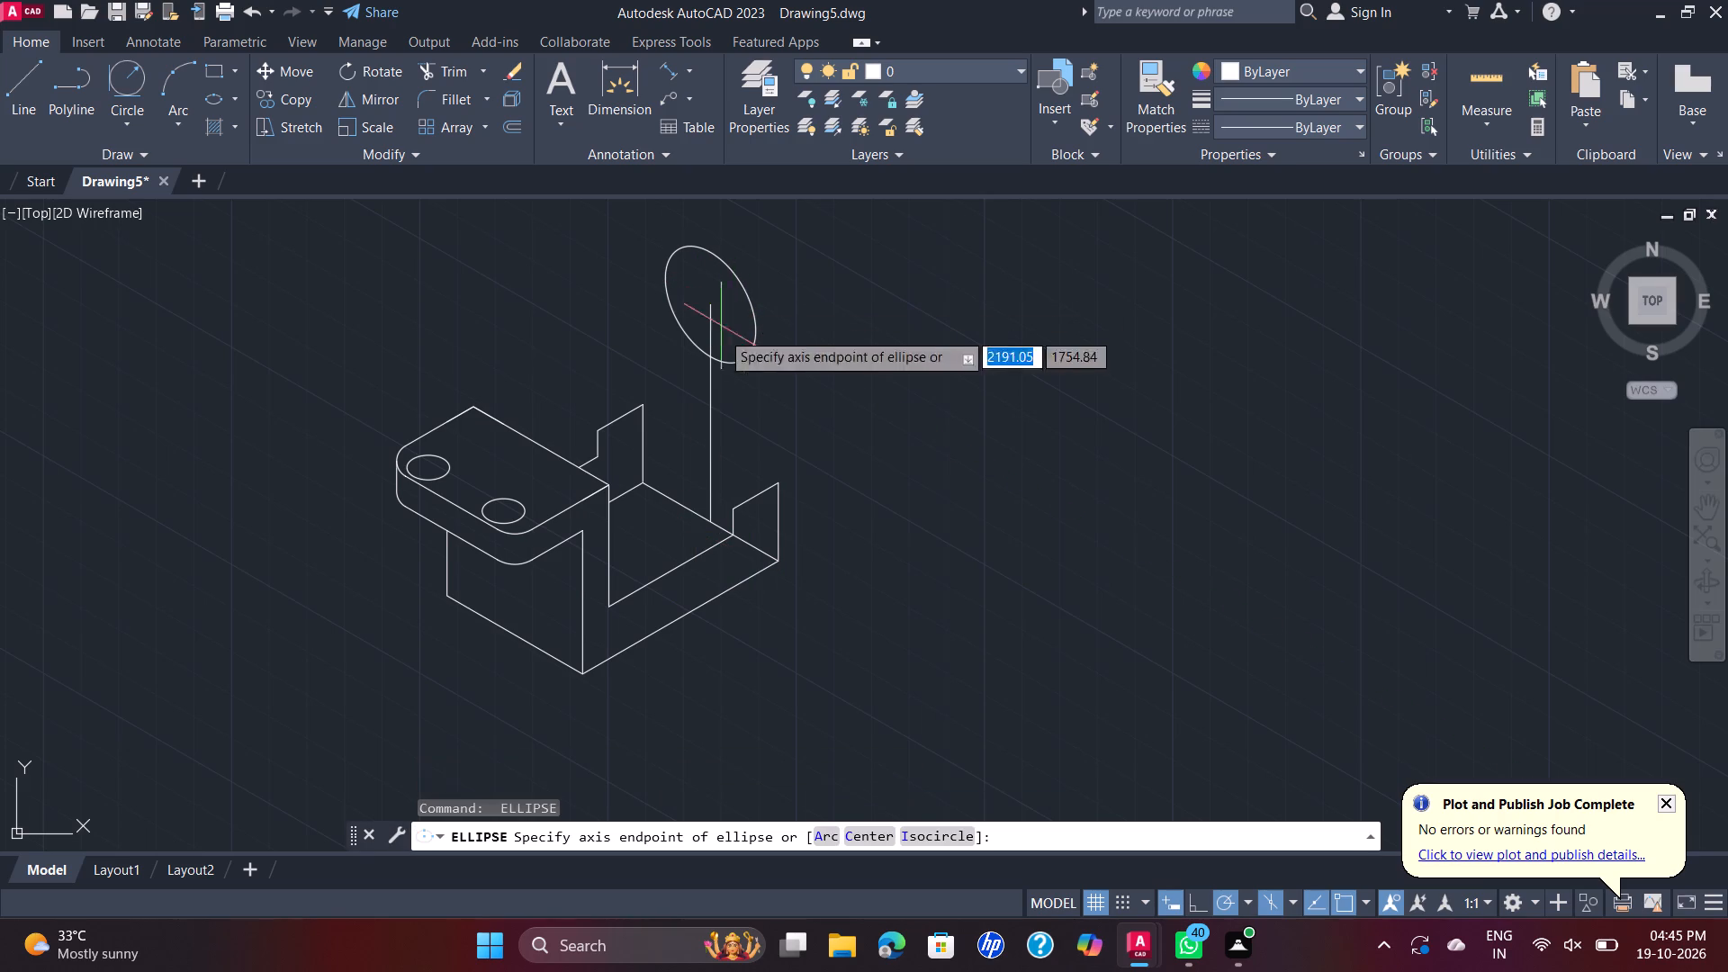
left_click(931, 832)
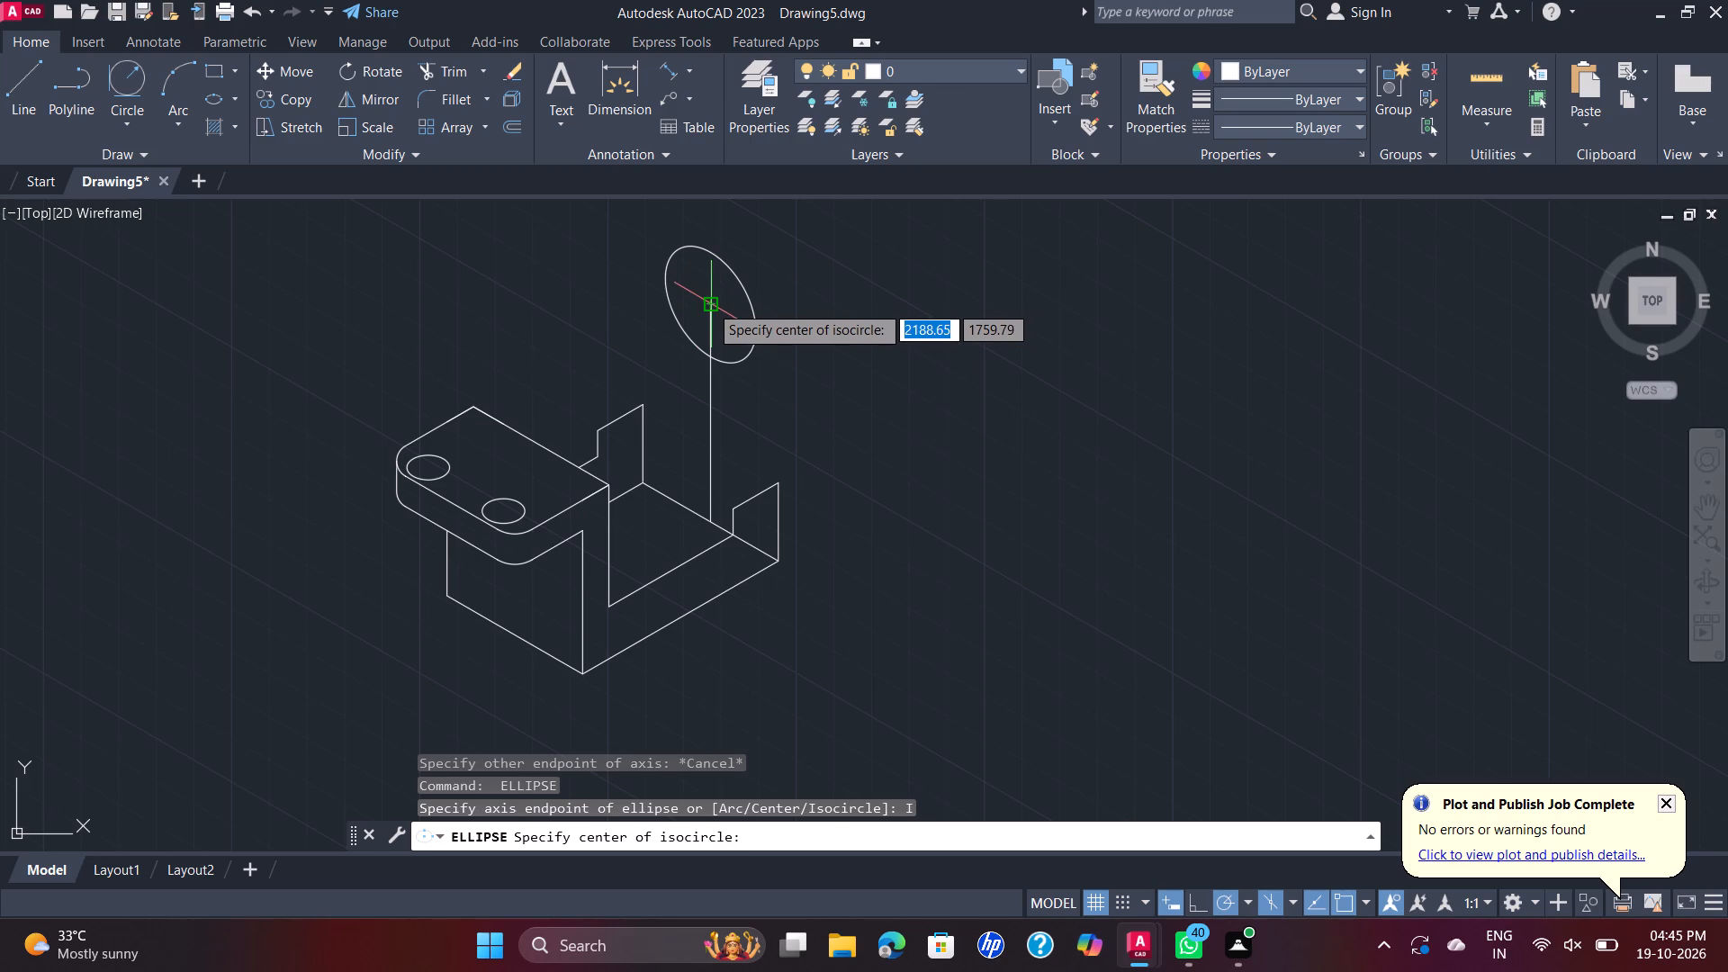
left_click(709, 304)
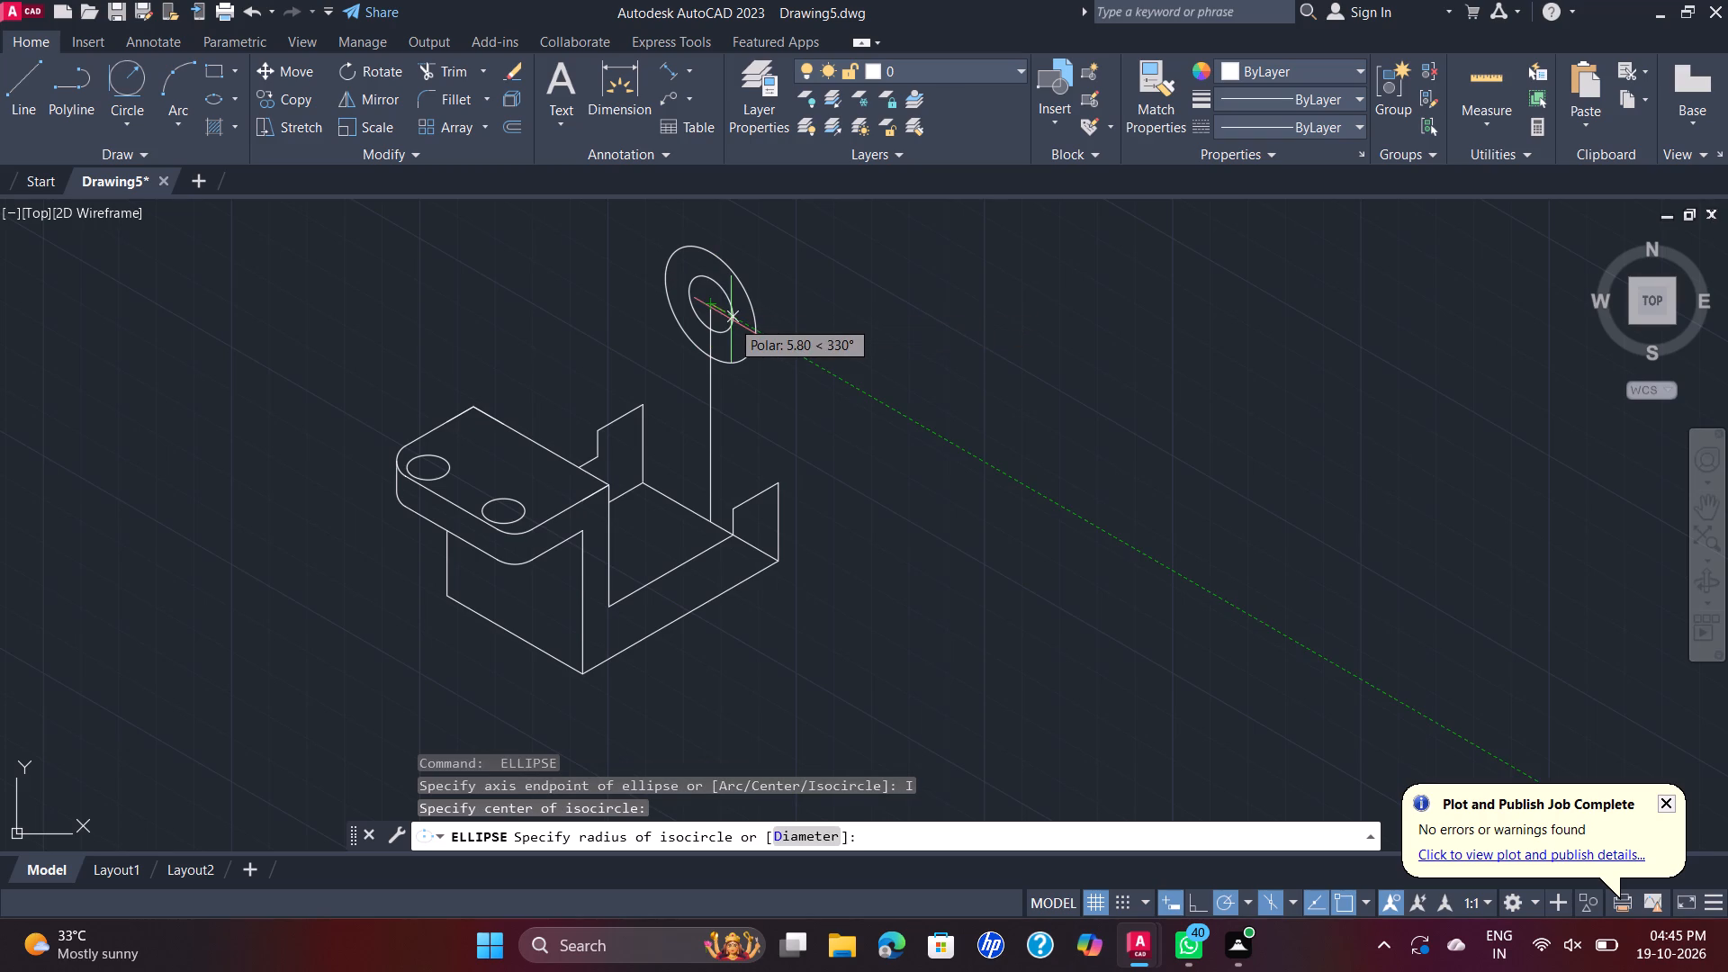
key("d")
key("Return")
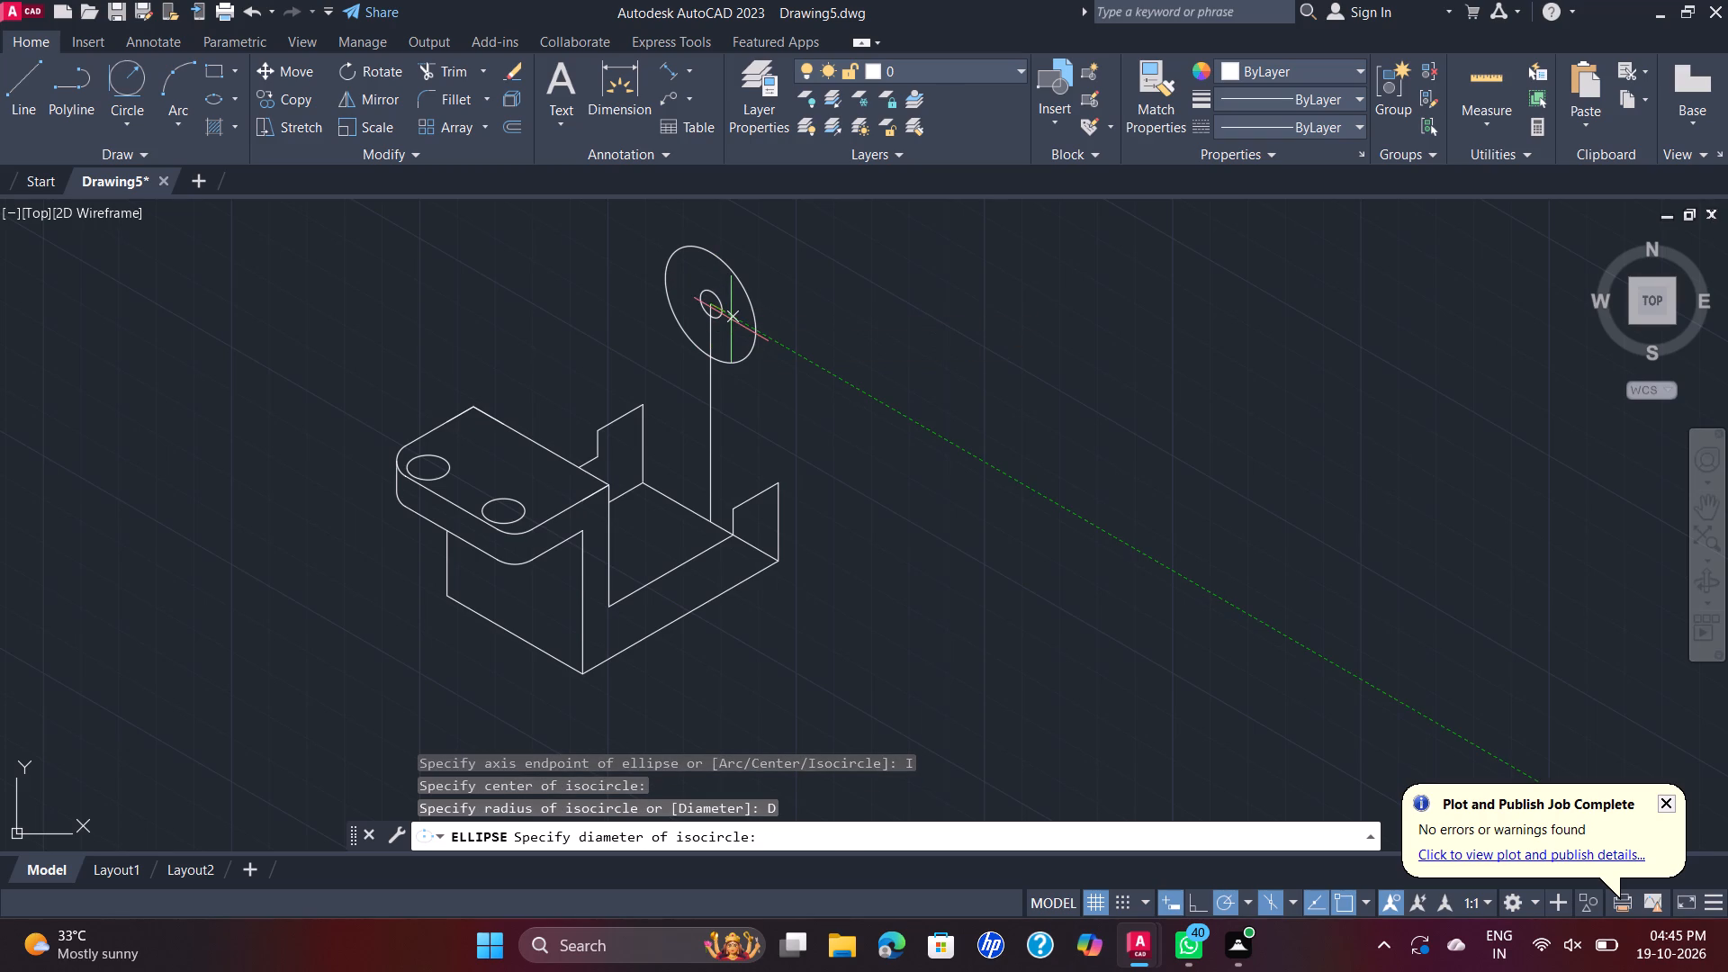
type("14")
key("Return")
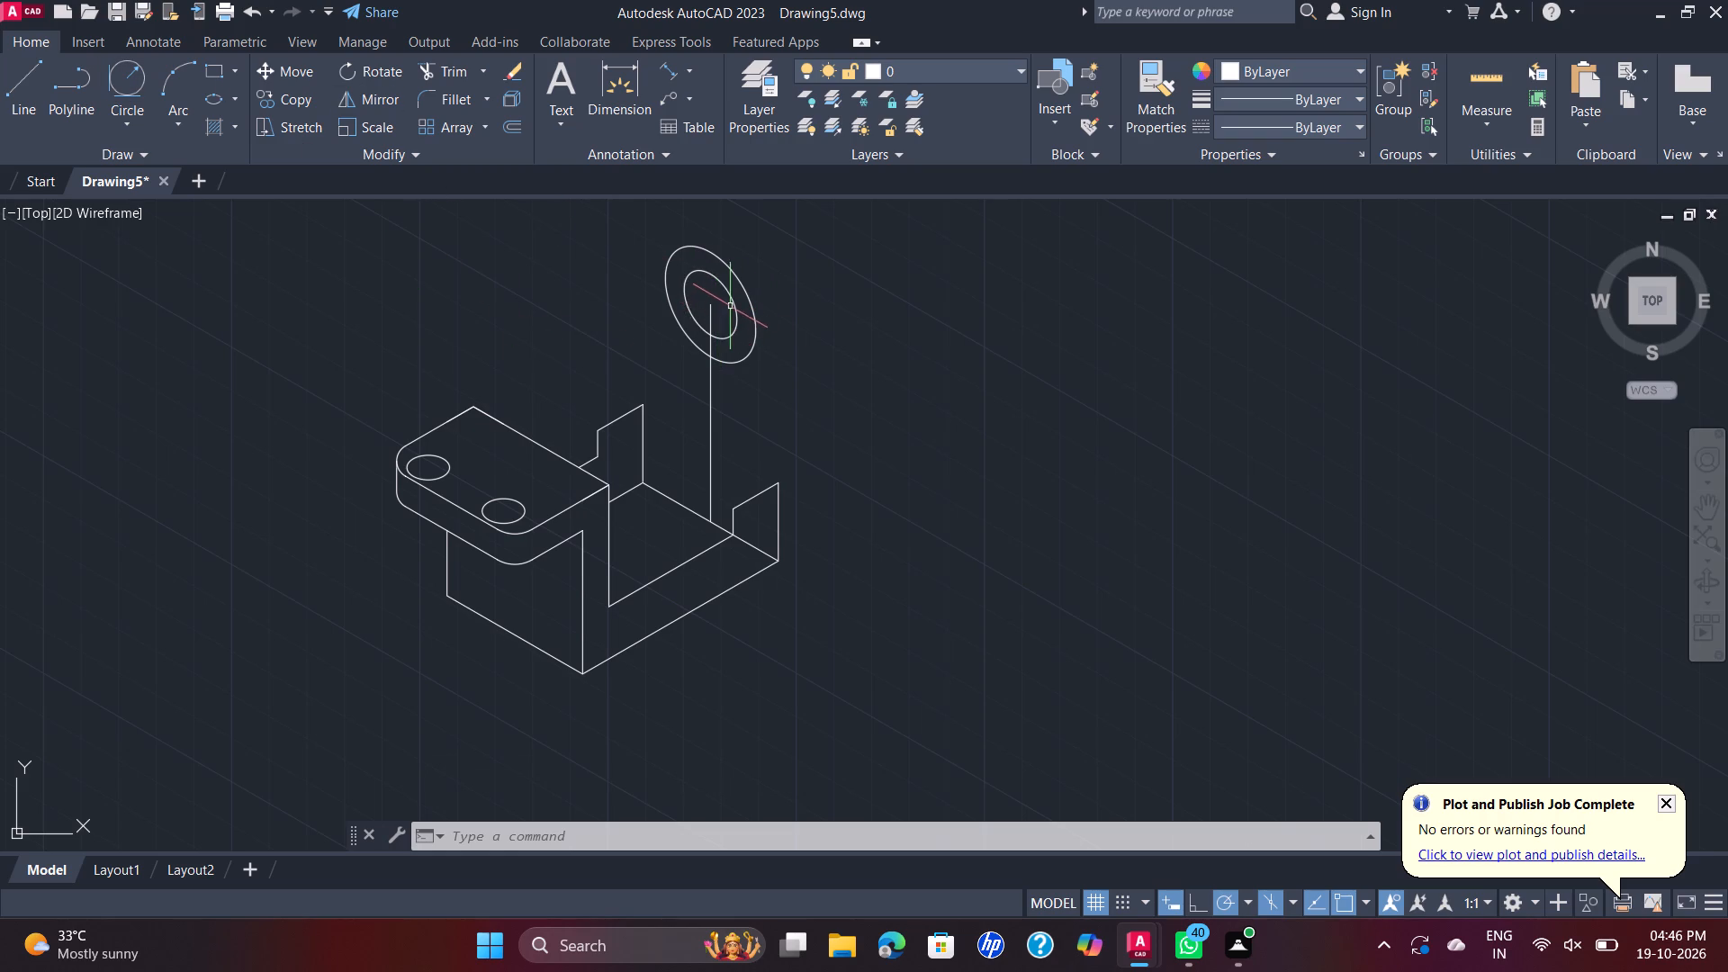
Copy both concentric isocircles from their shared centre along the 210° direction.
left_click(758, 281)
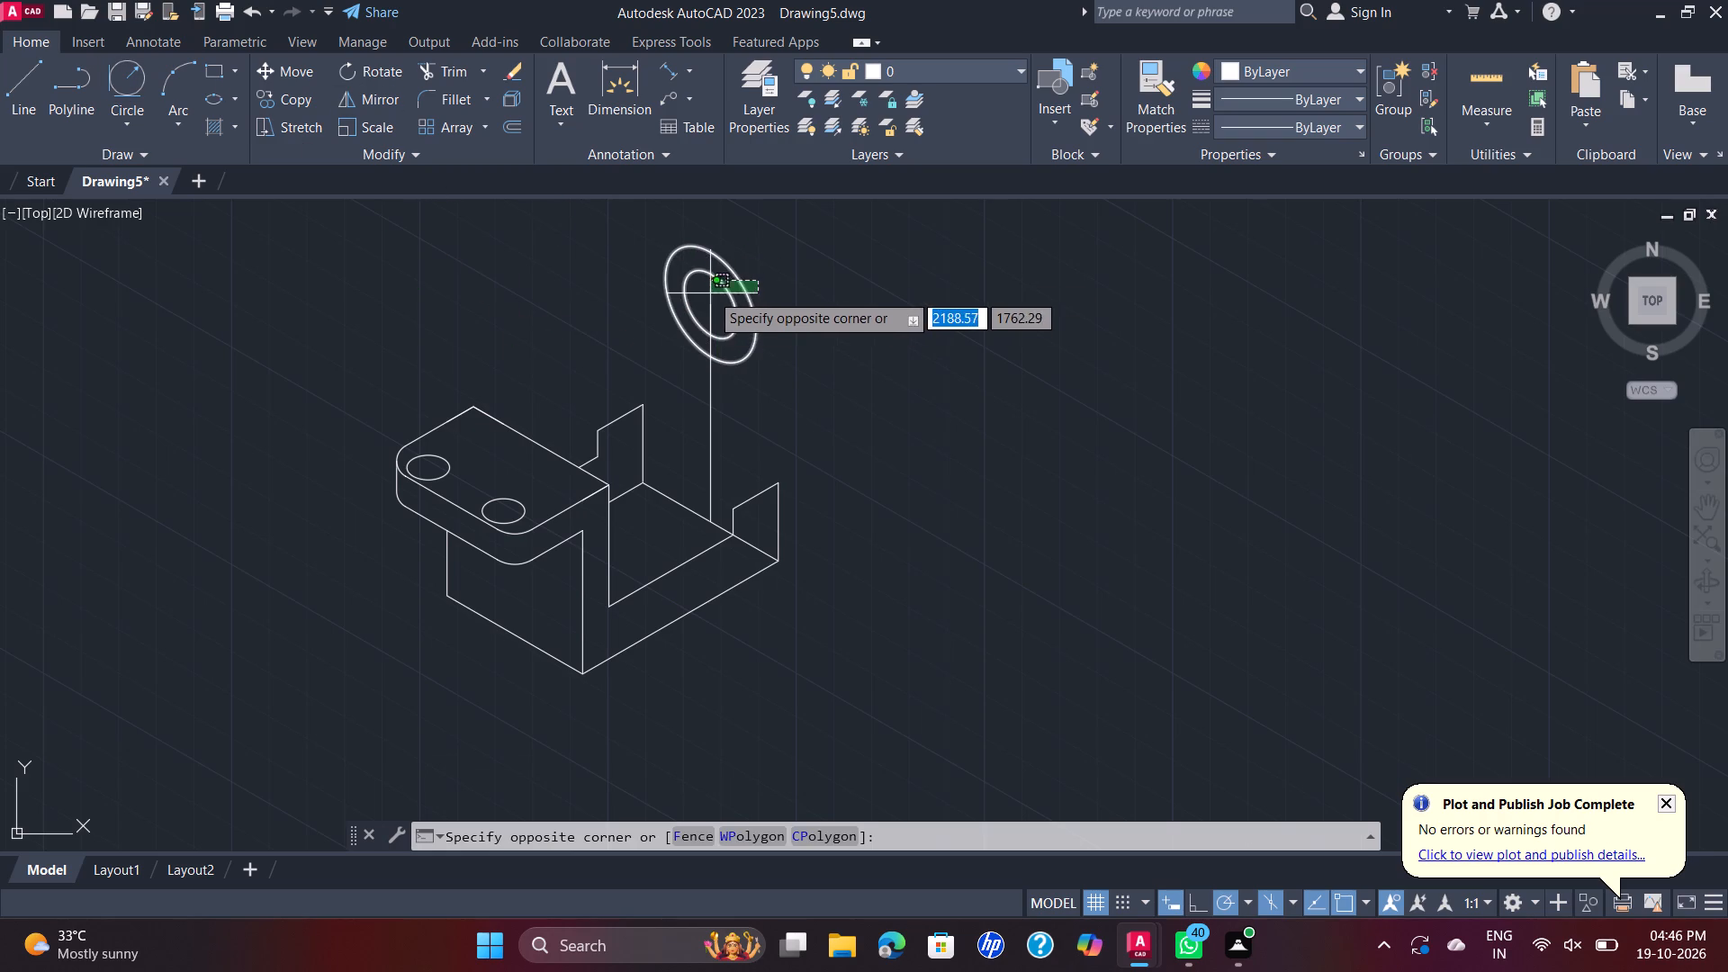
left_click(715, 286)
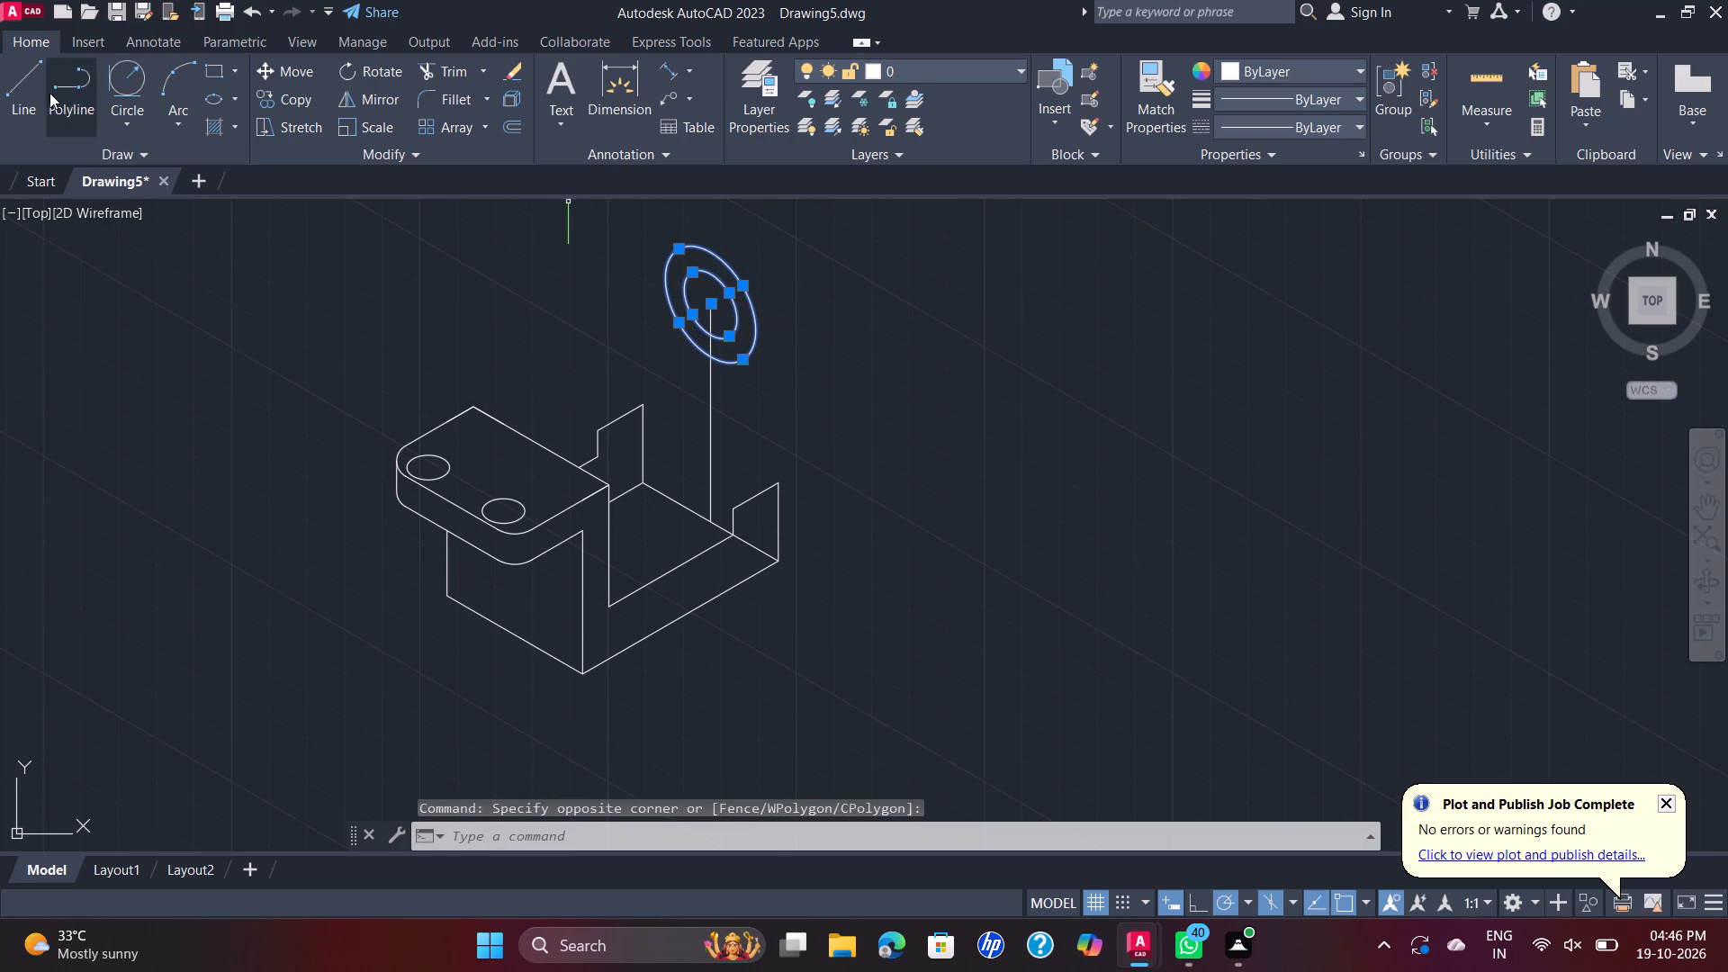
left_click(296, 98)
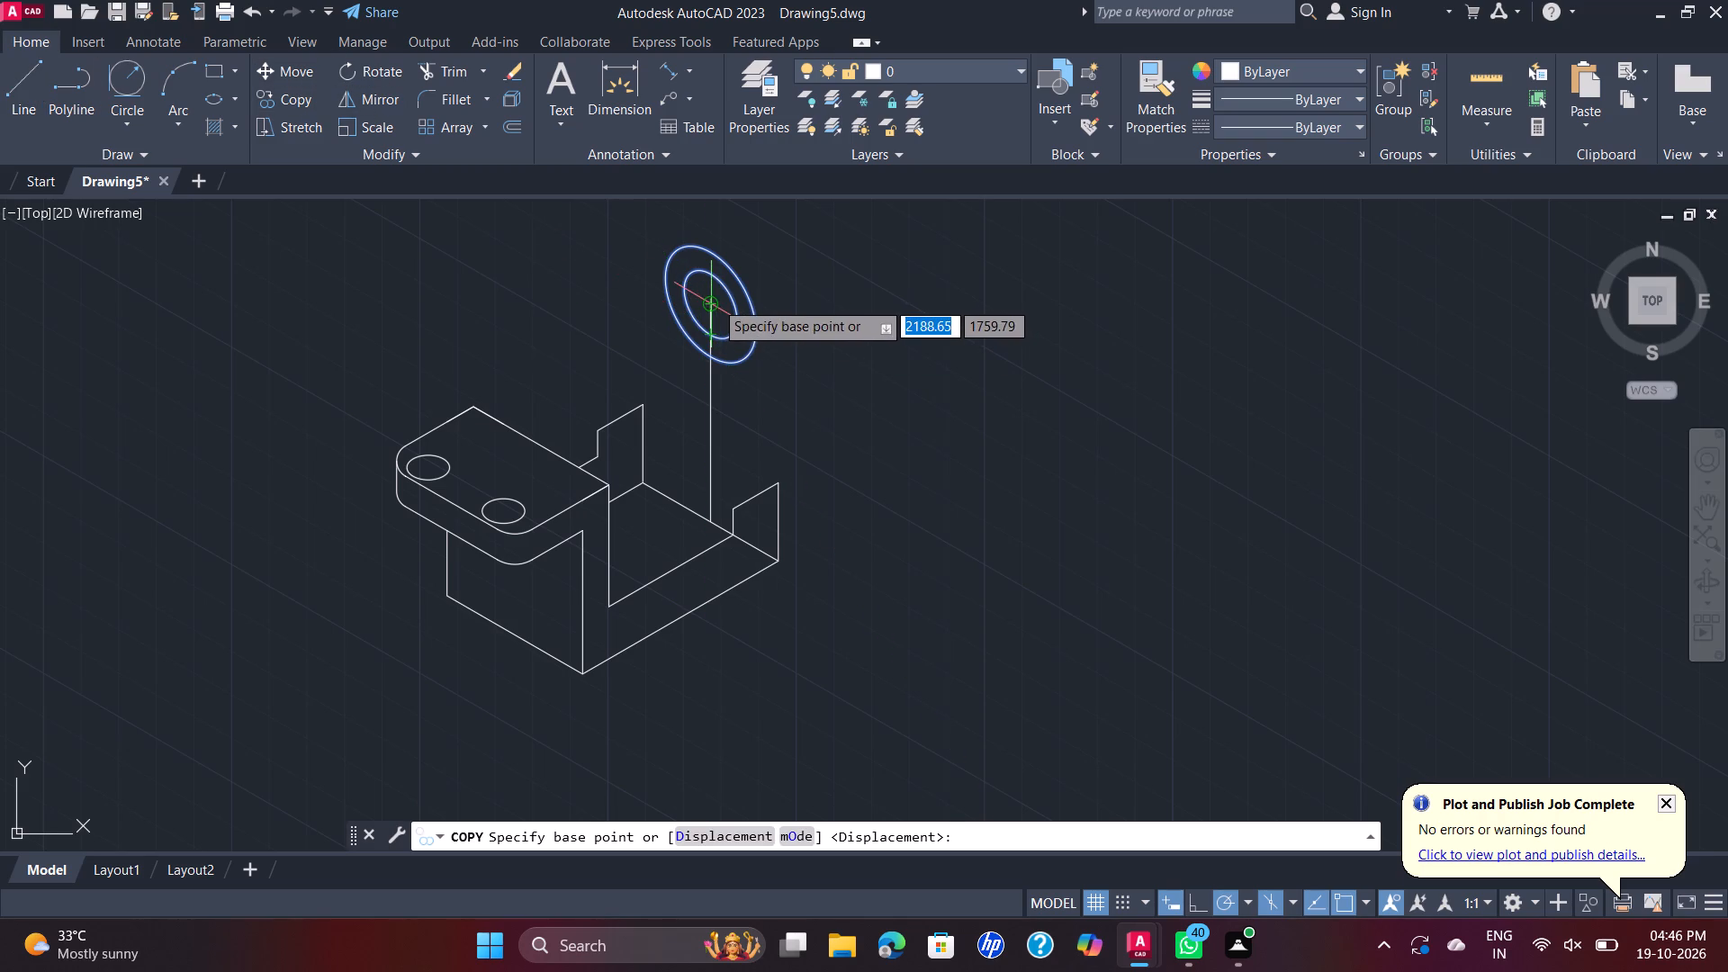
left_click(715, 301)
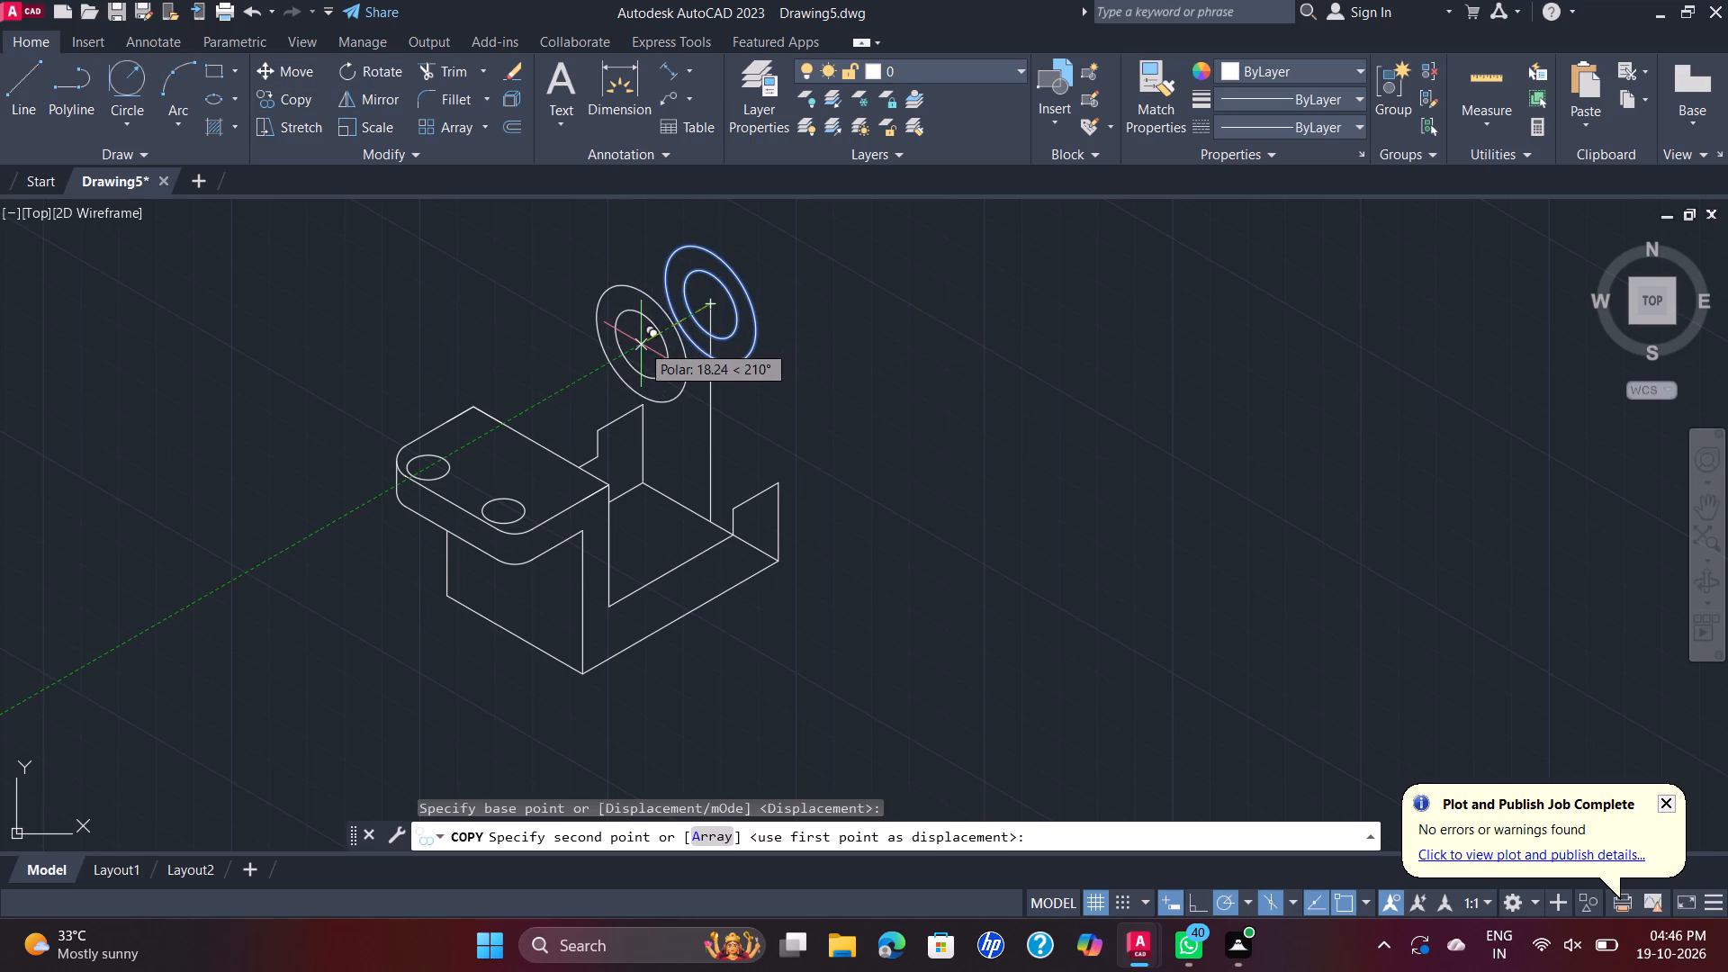
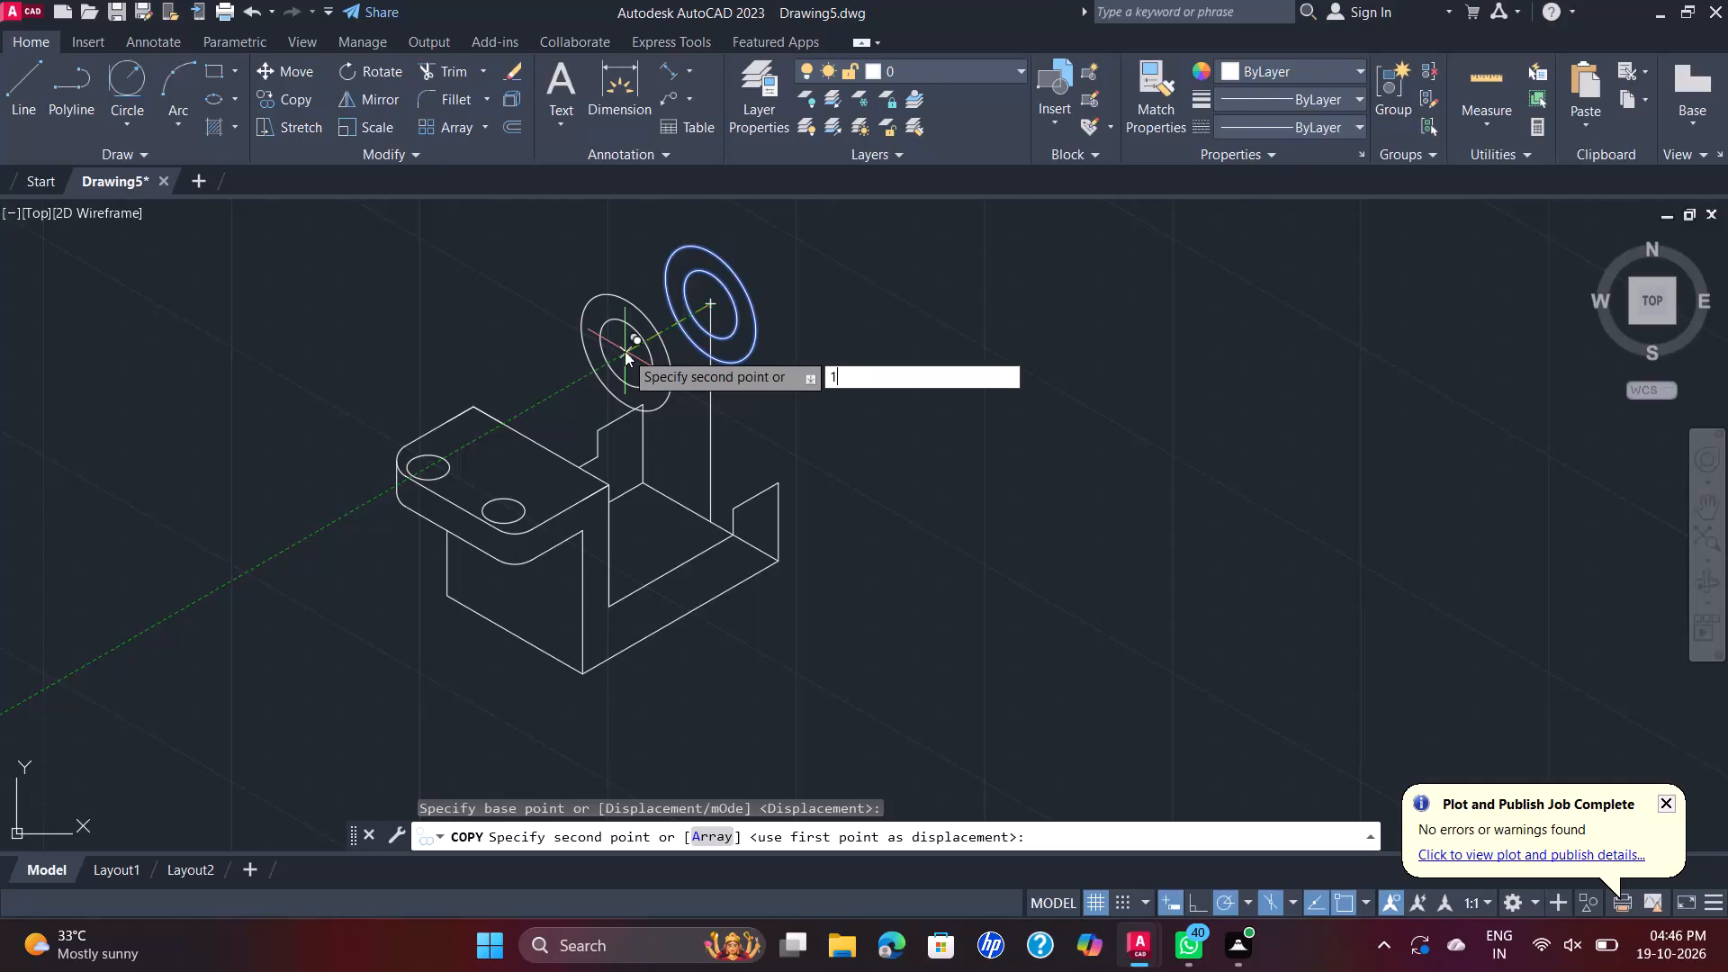
Place the copied concentric isocircles 12 mm from the originals along the 210° direction and finish the copy.
key("Return")
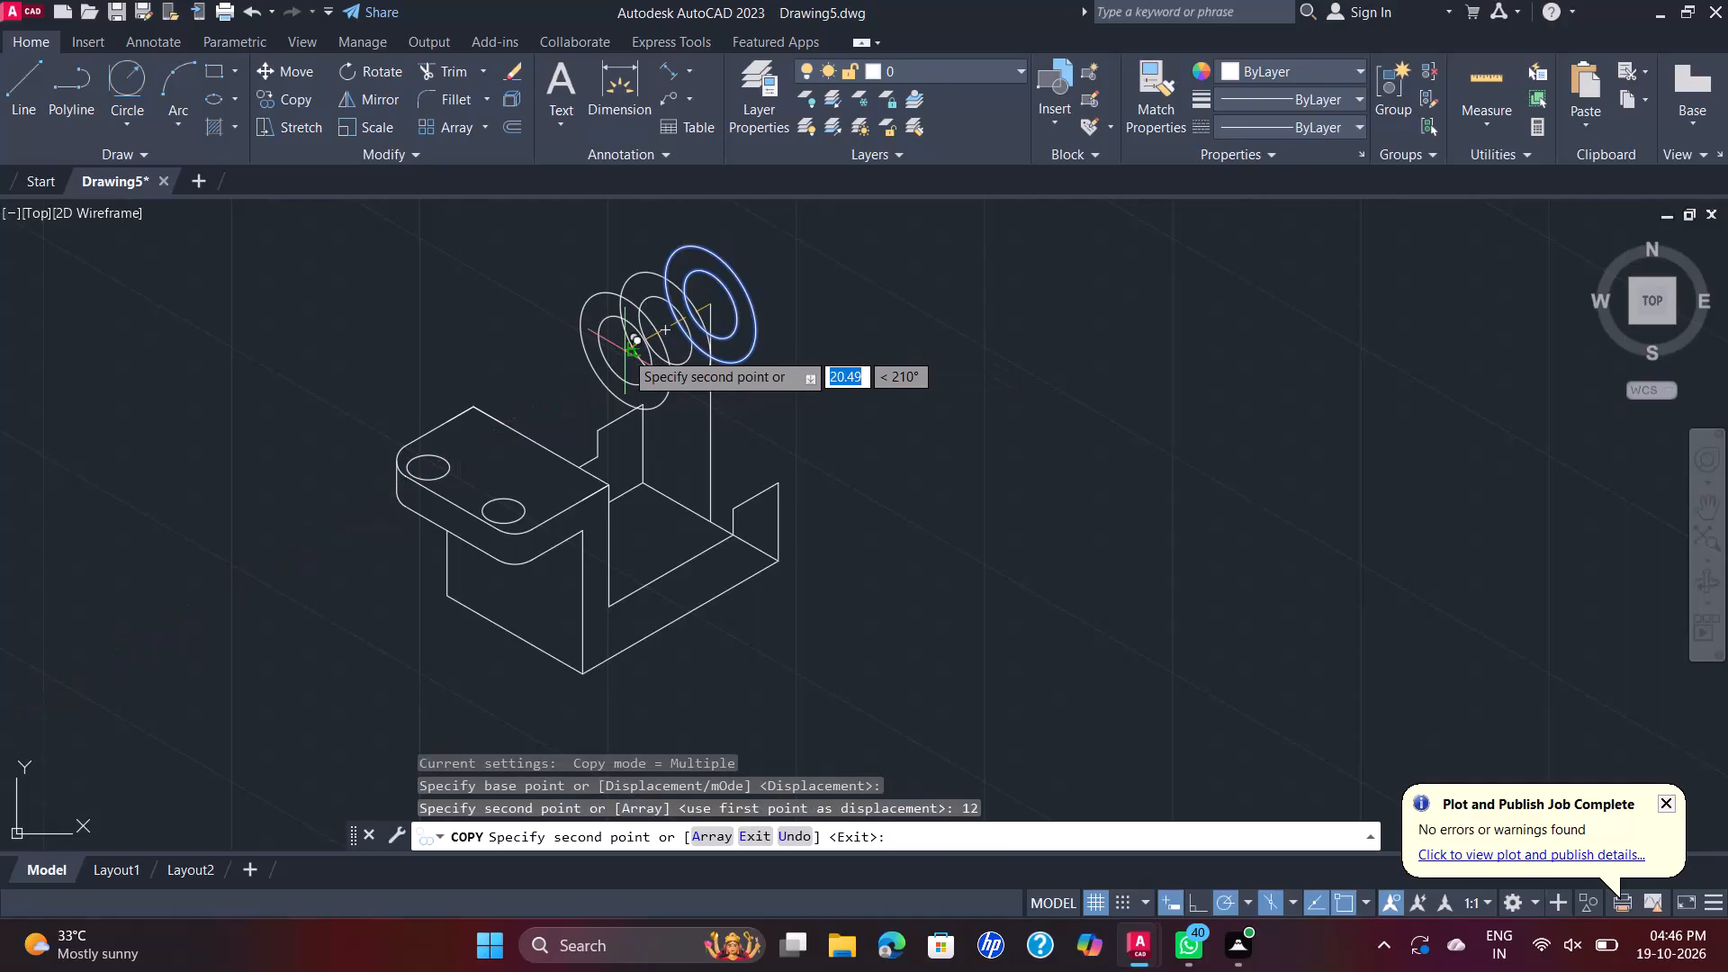
key("Escape")
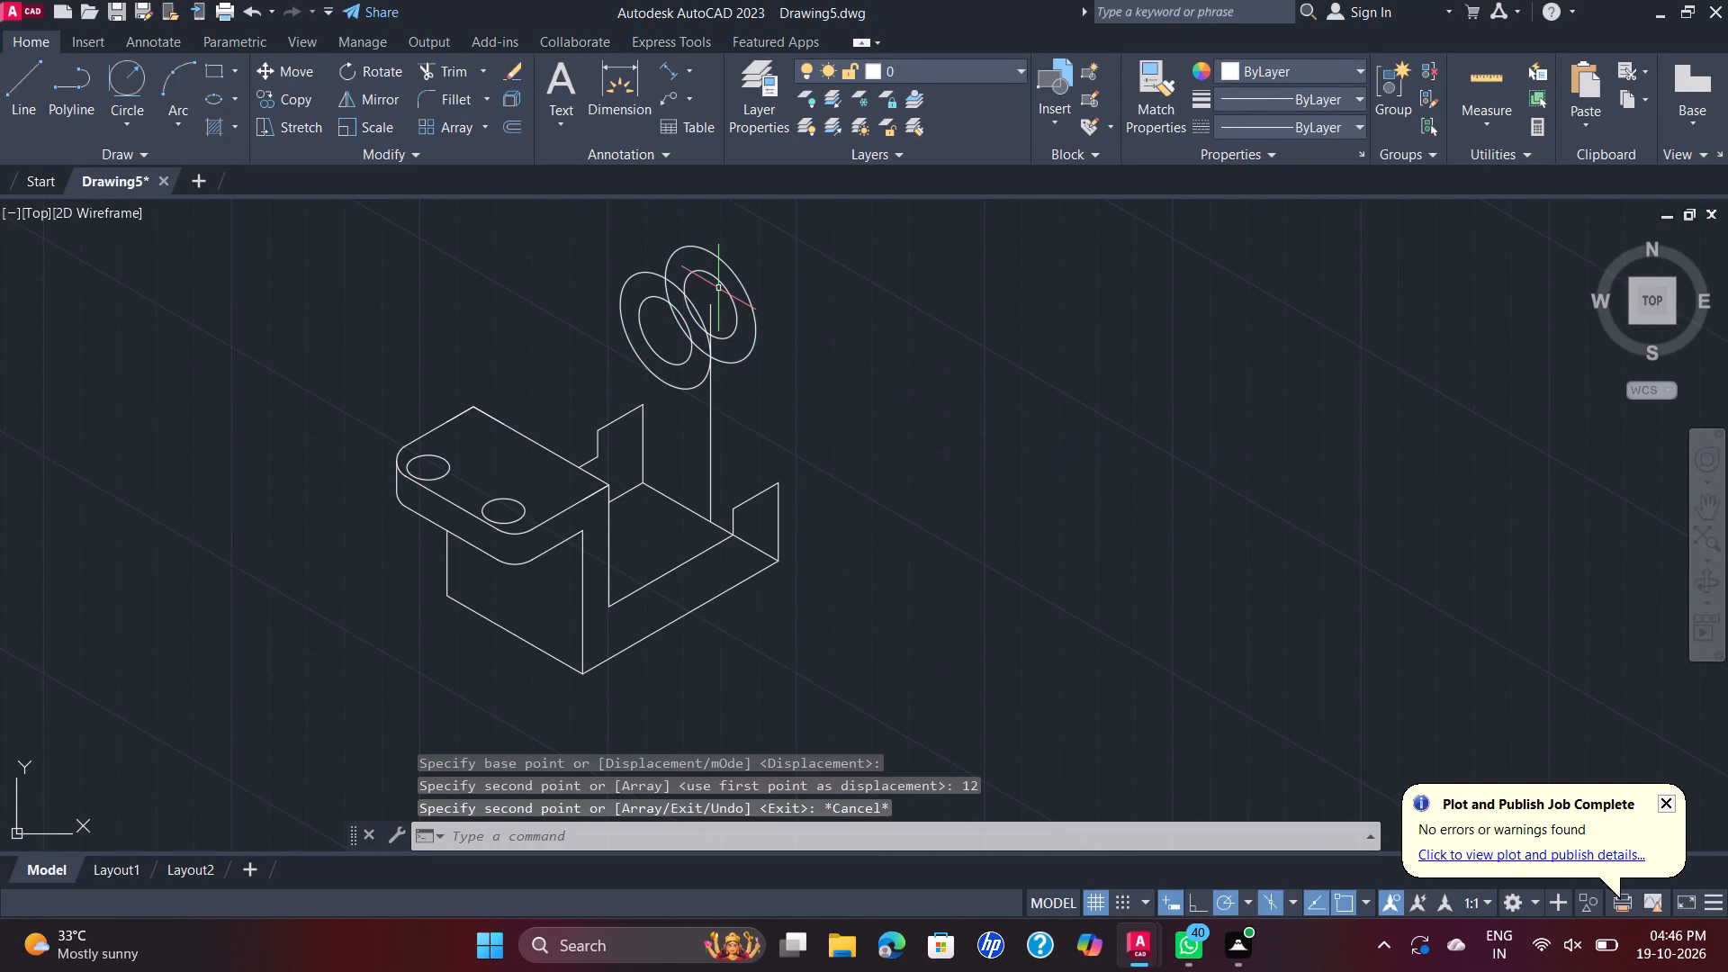
Delete the inner isocircle of the original rear pair.
left_click(724, 287)
key("Delete")
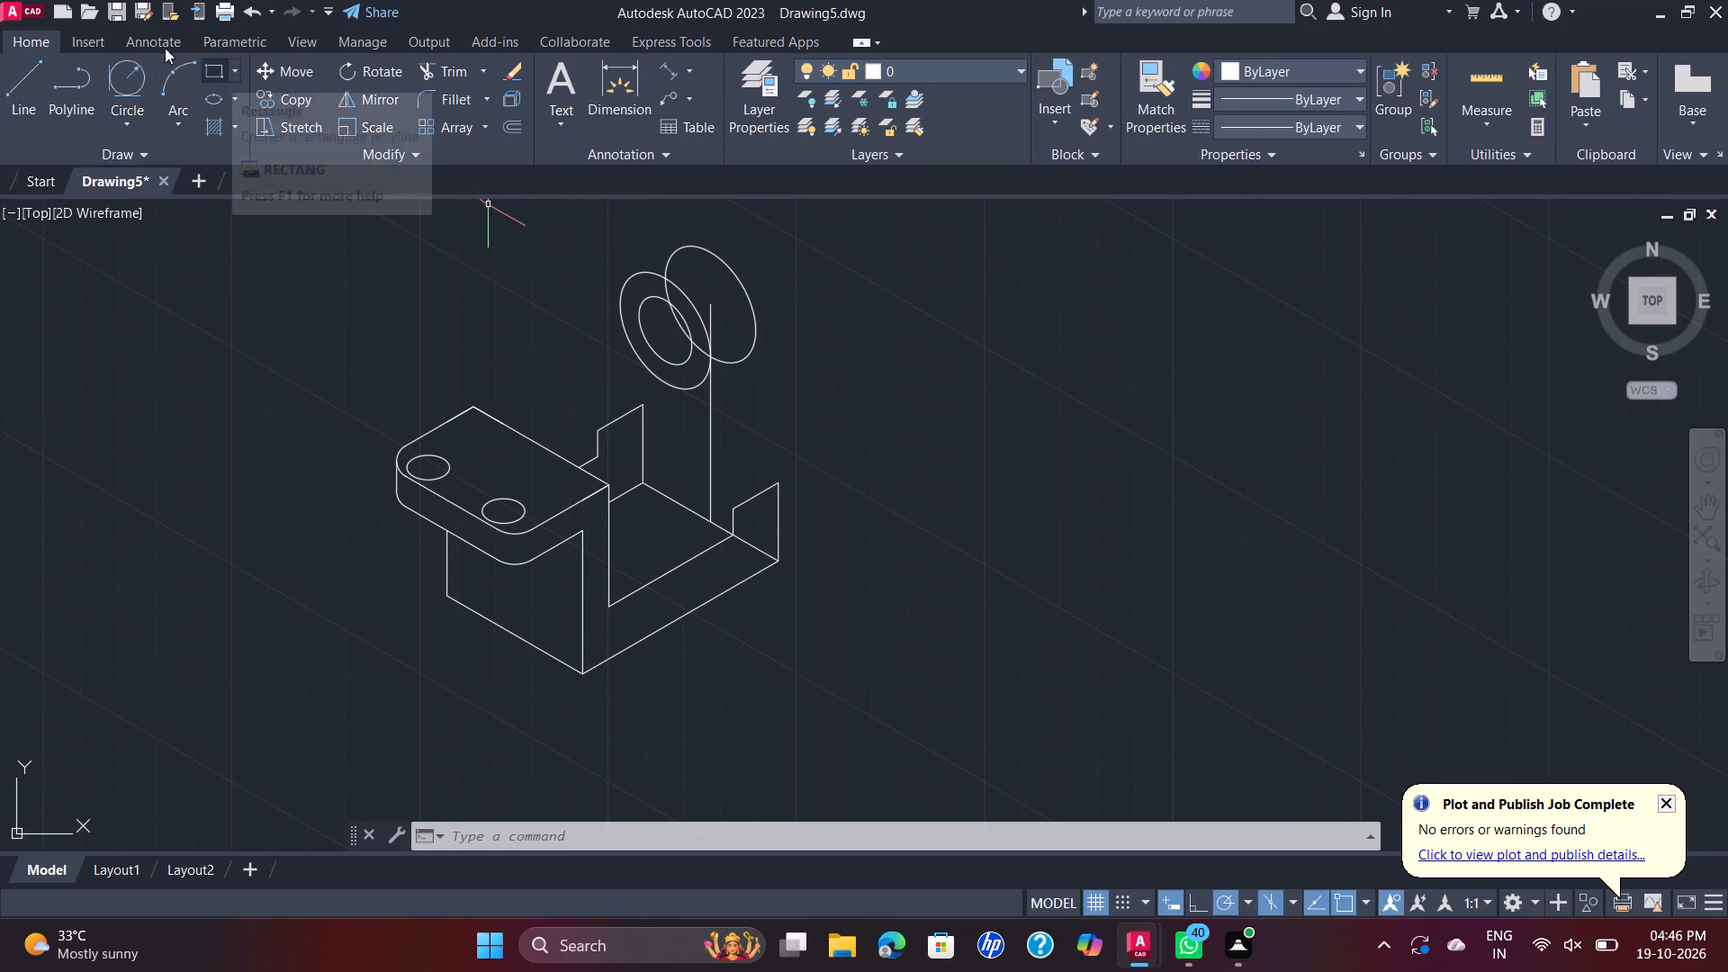
Draw a line joining the upper edges of the front and rear outer isocircles to form the boss's top silhouette.
left_click(6, 93)
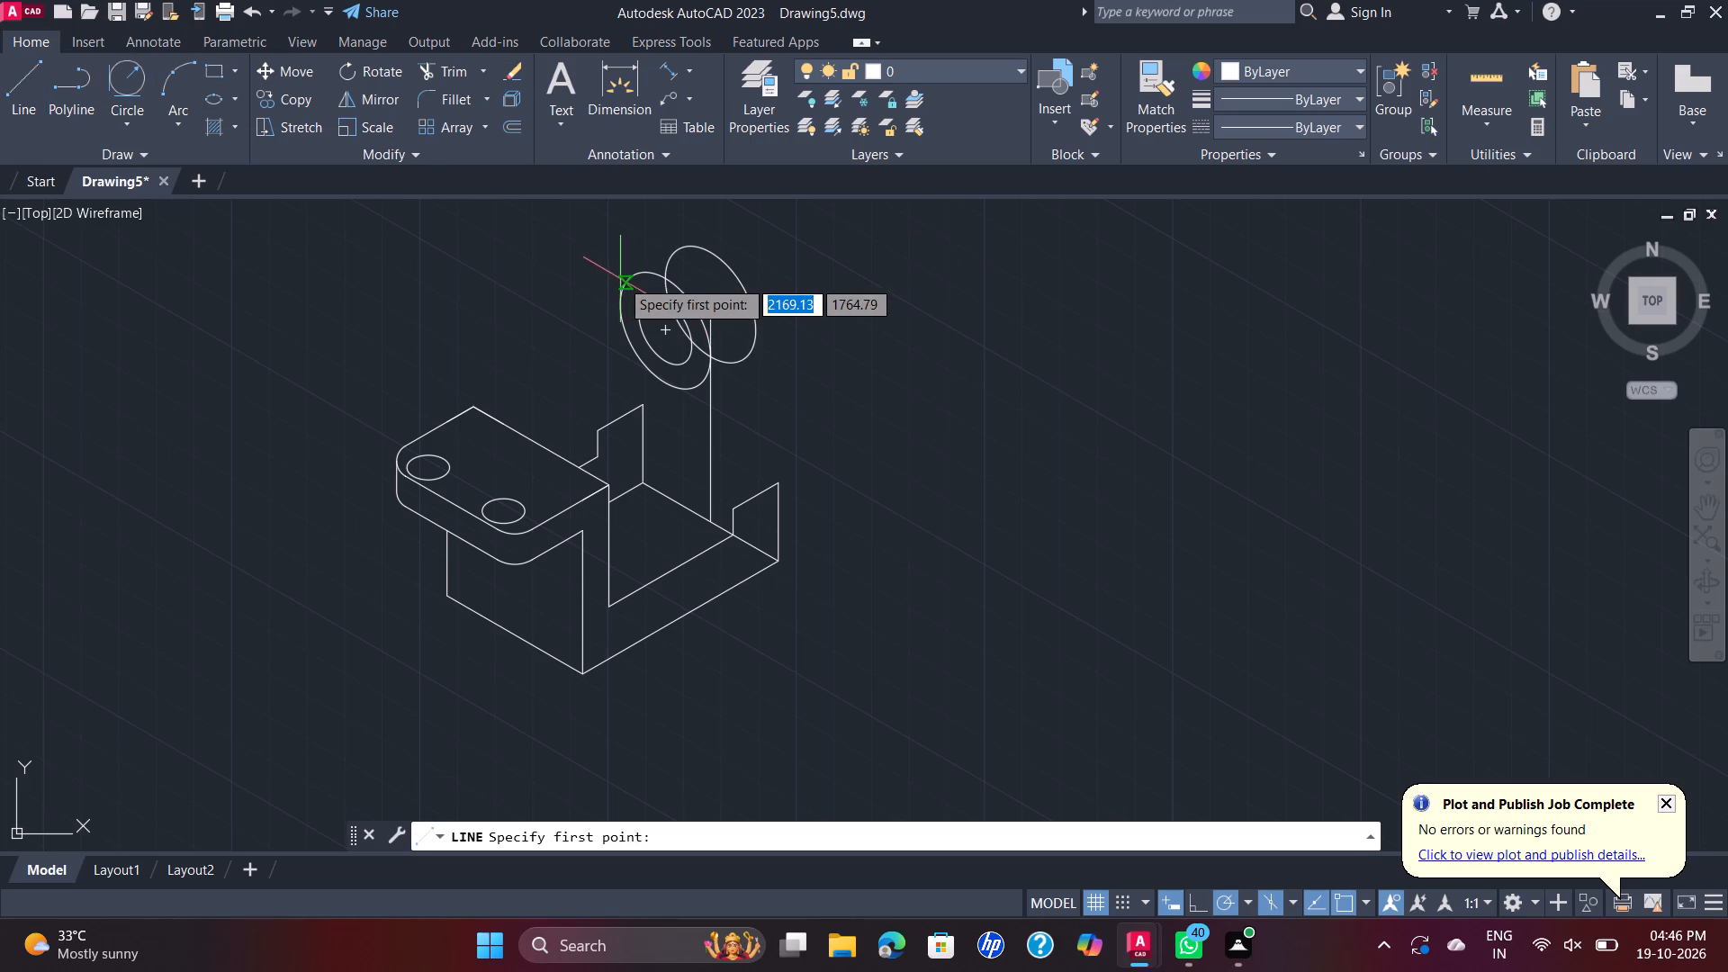
left_click(634, 272)
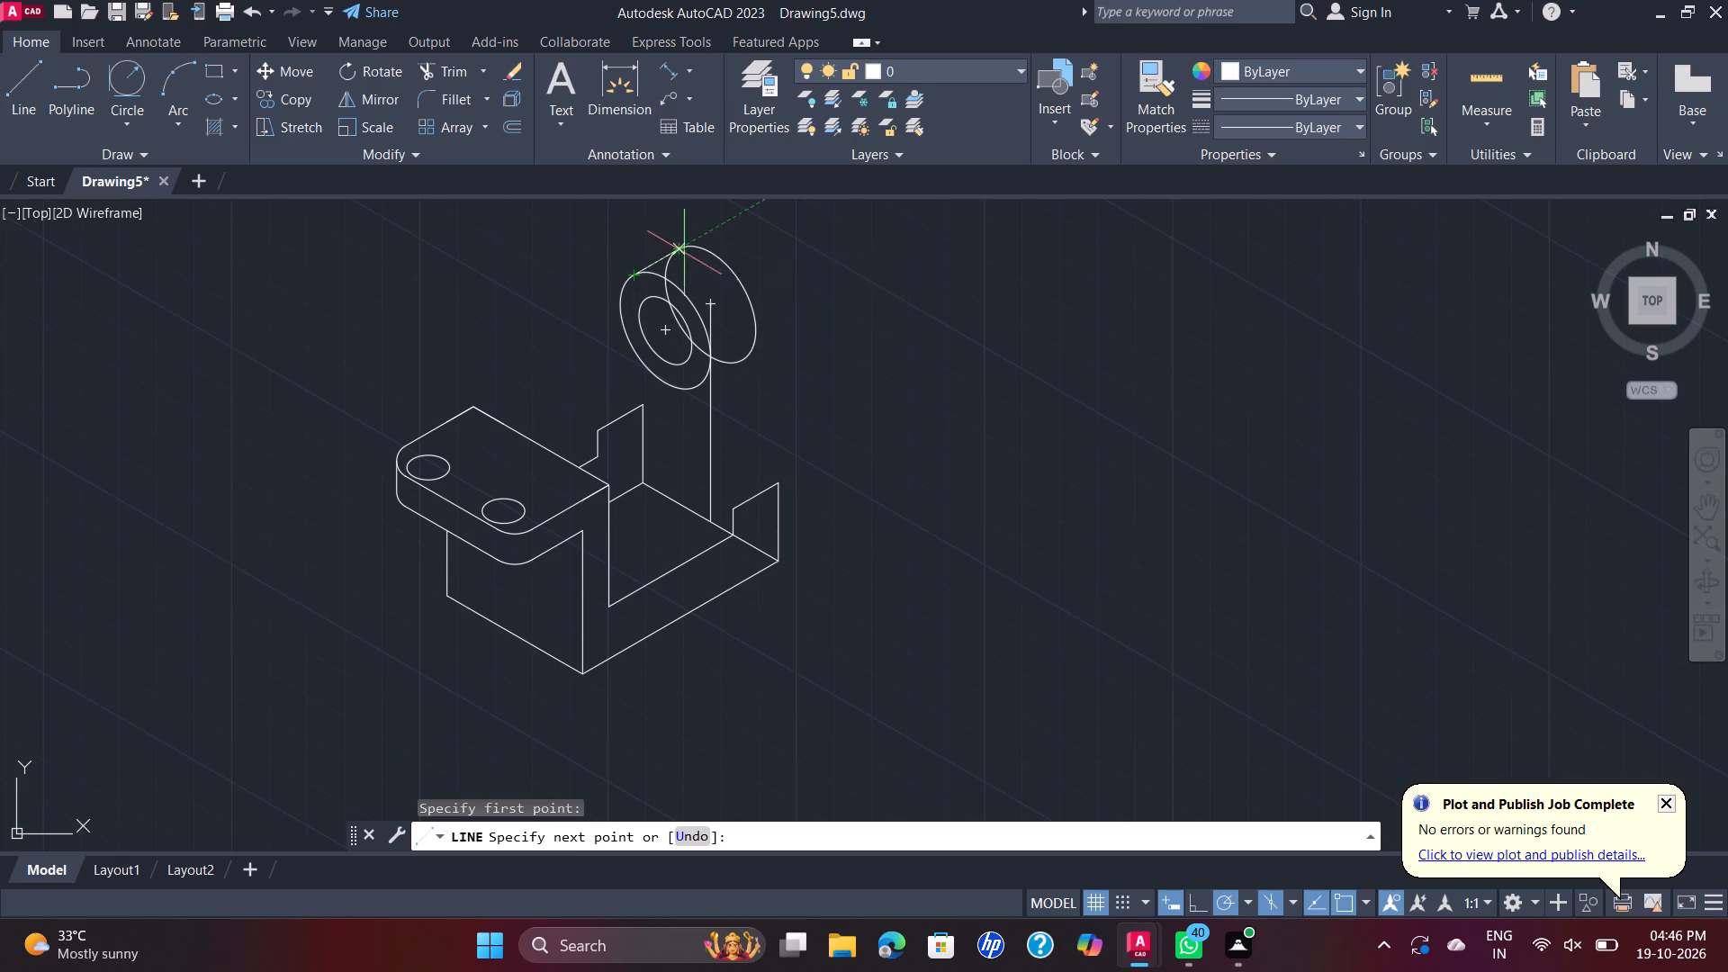
left_click(681, 253)
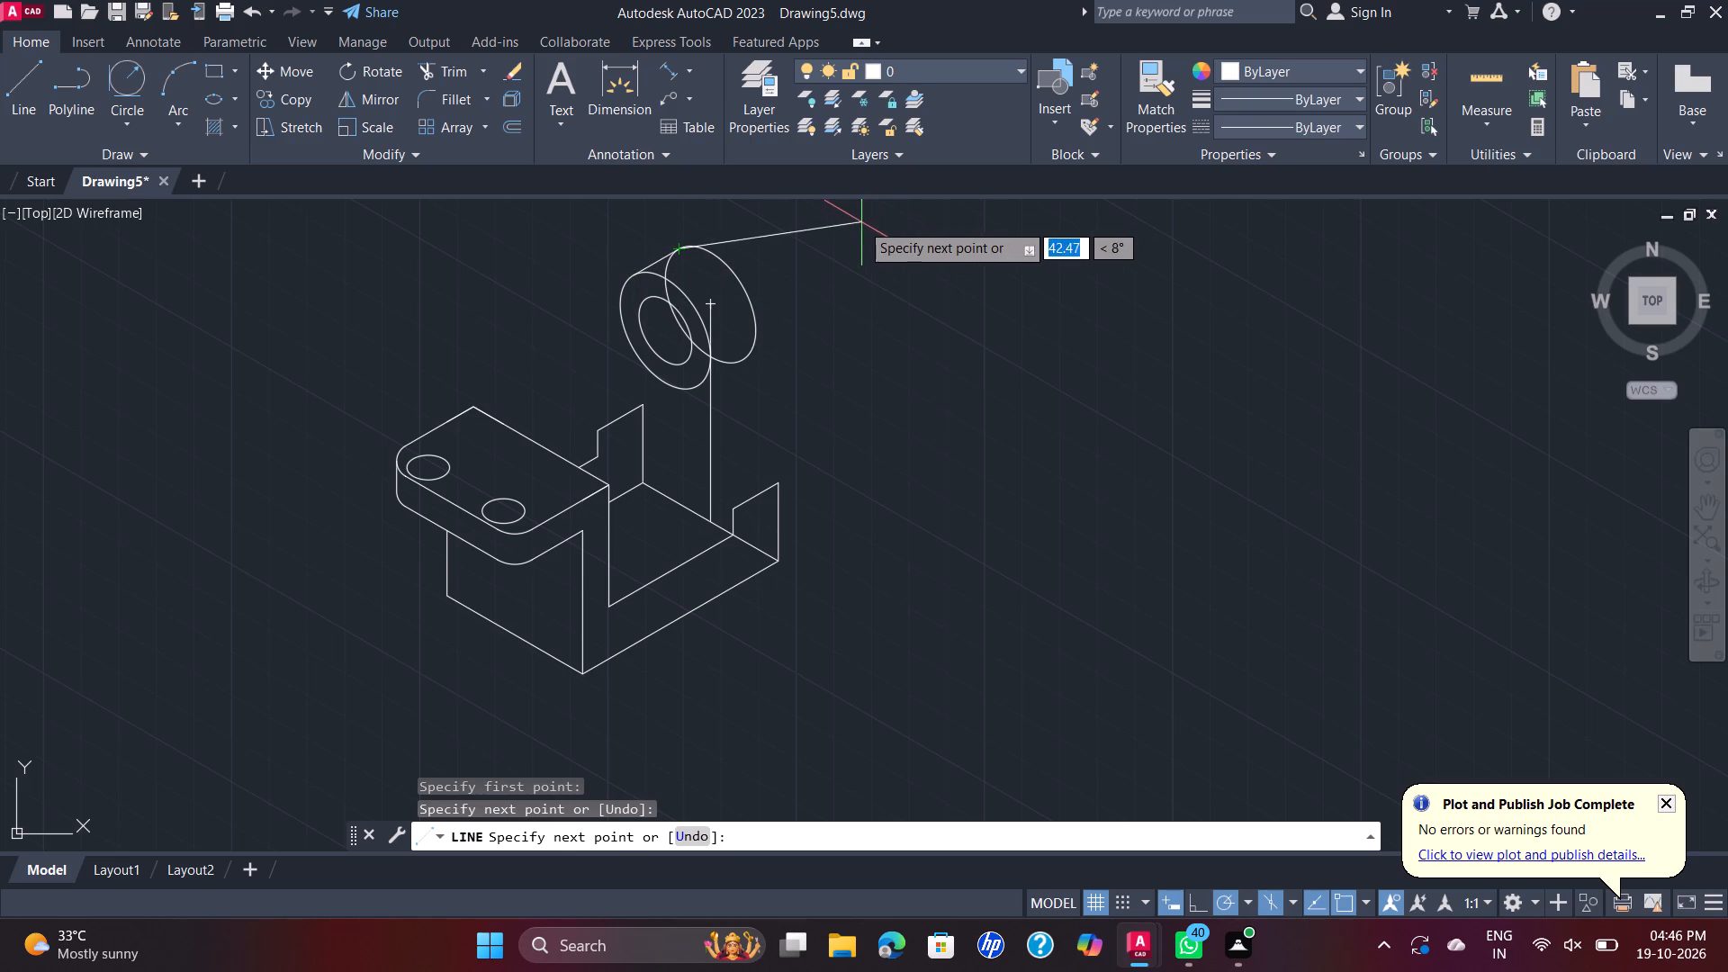
key("Escape")
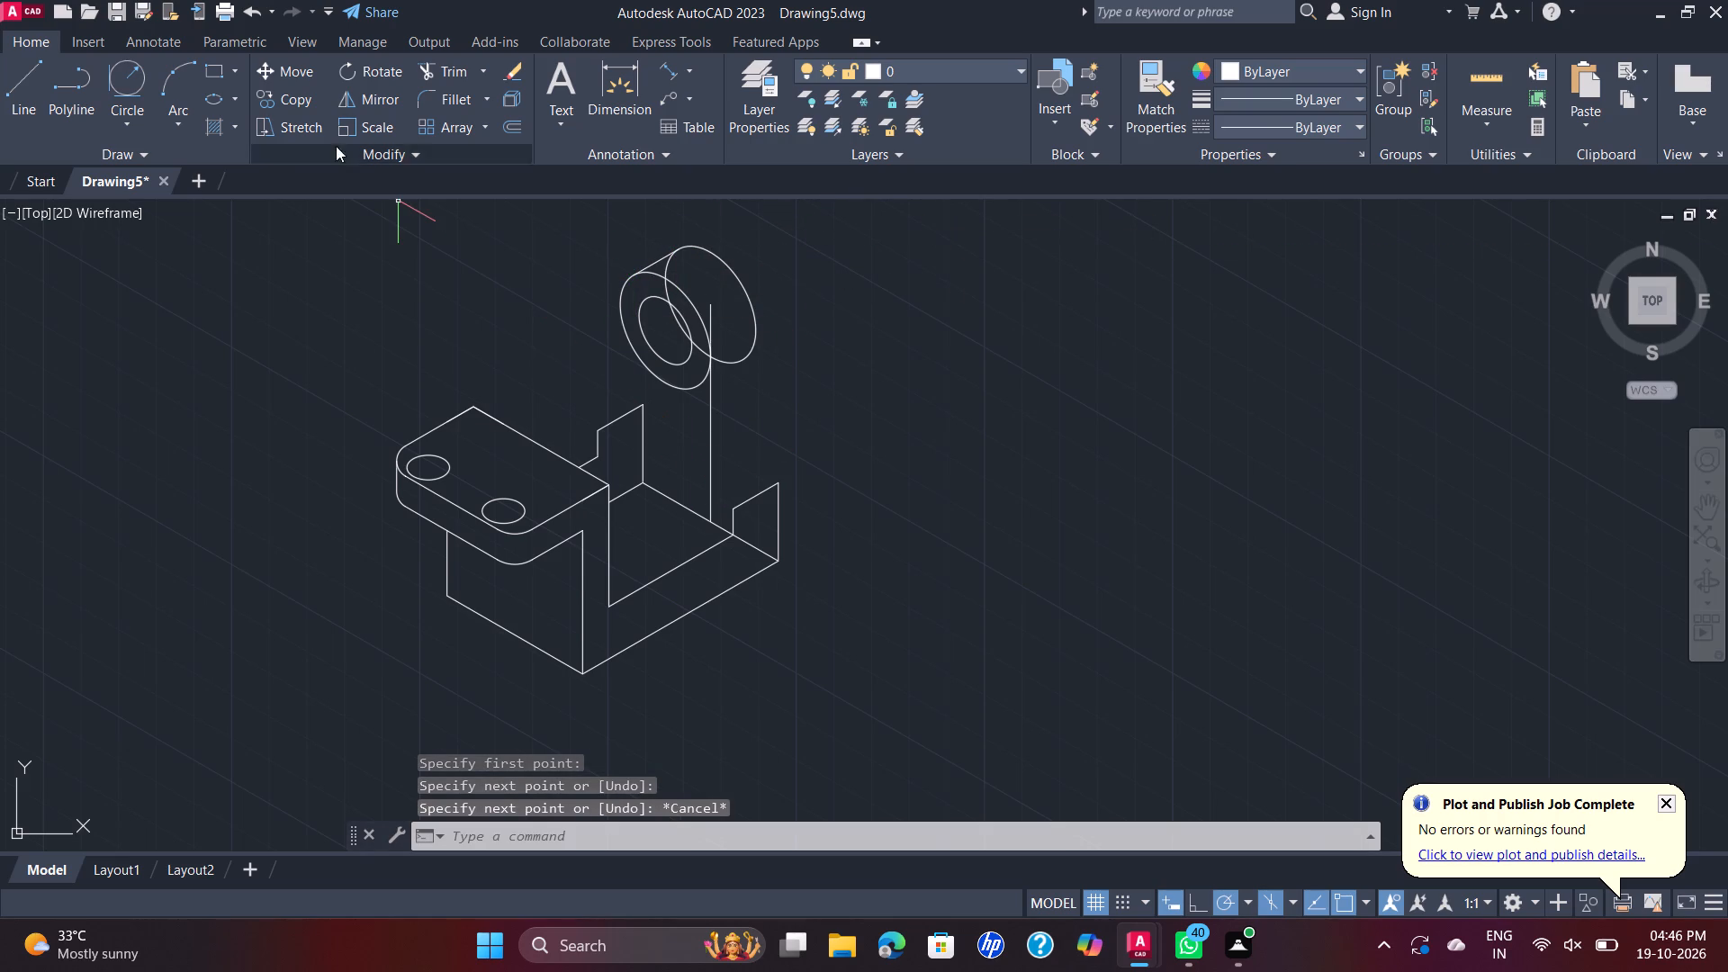
left_click(45, 76)
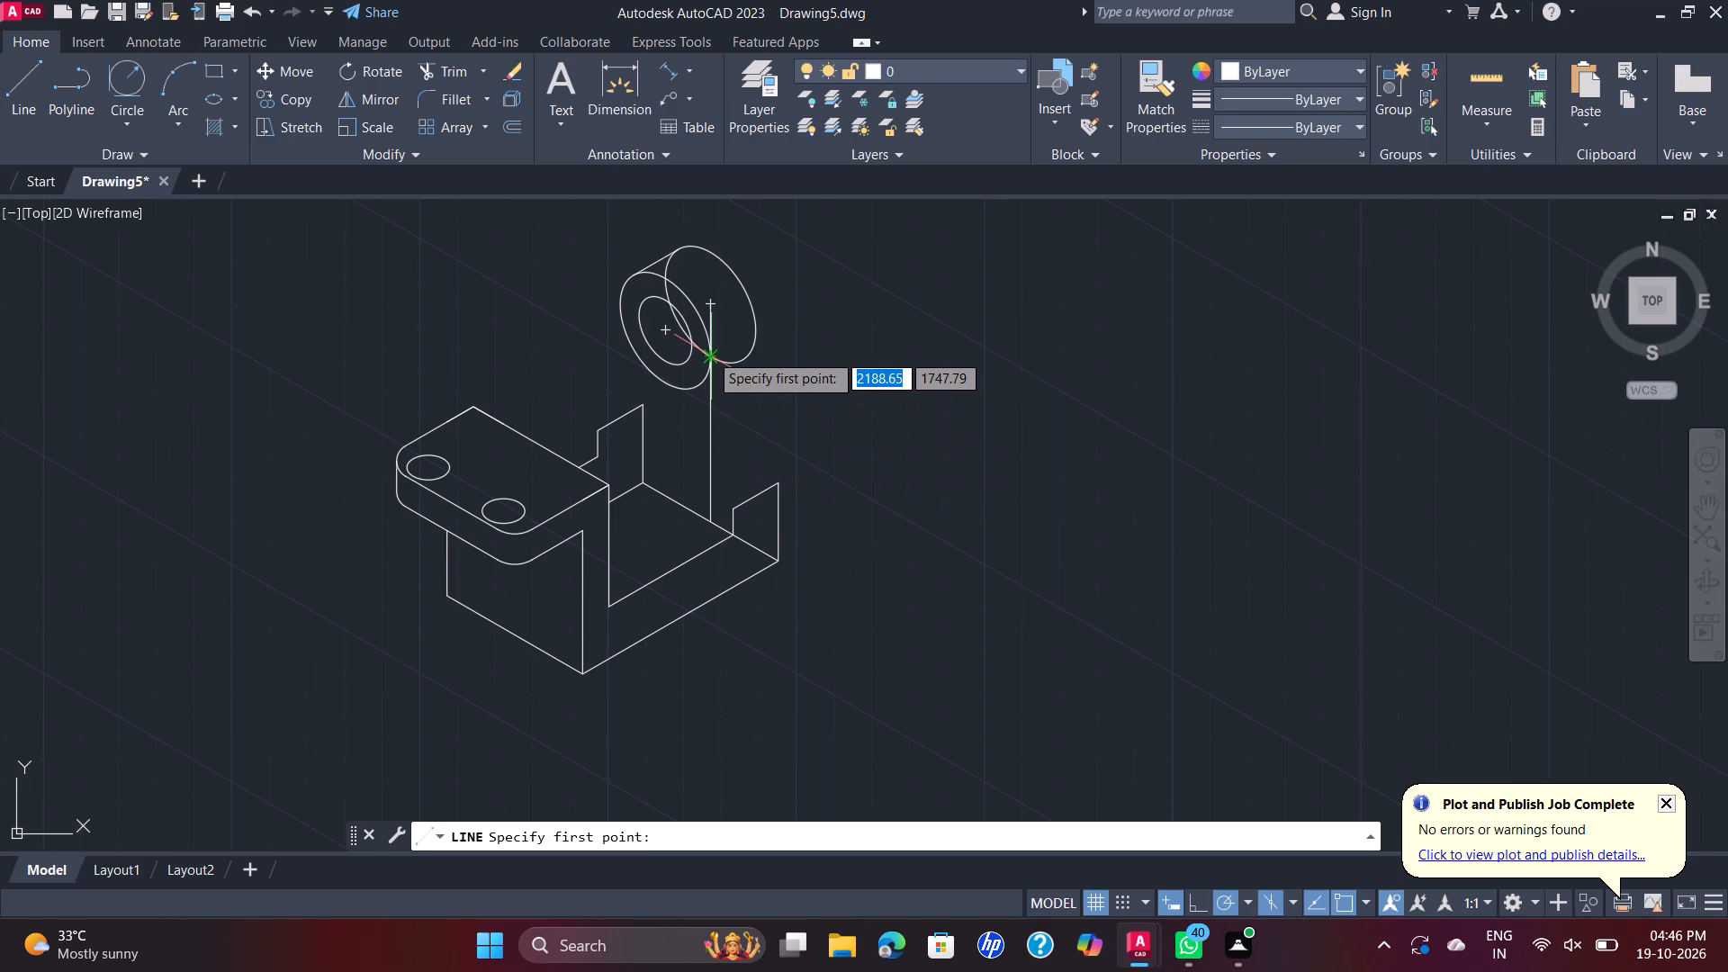
key("Escape")
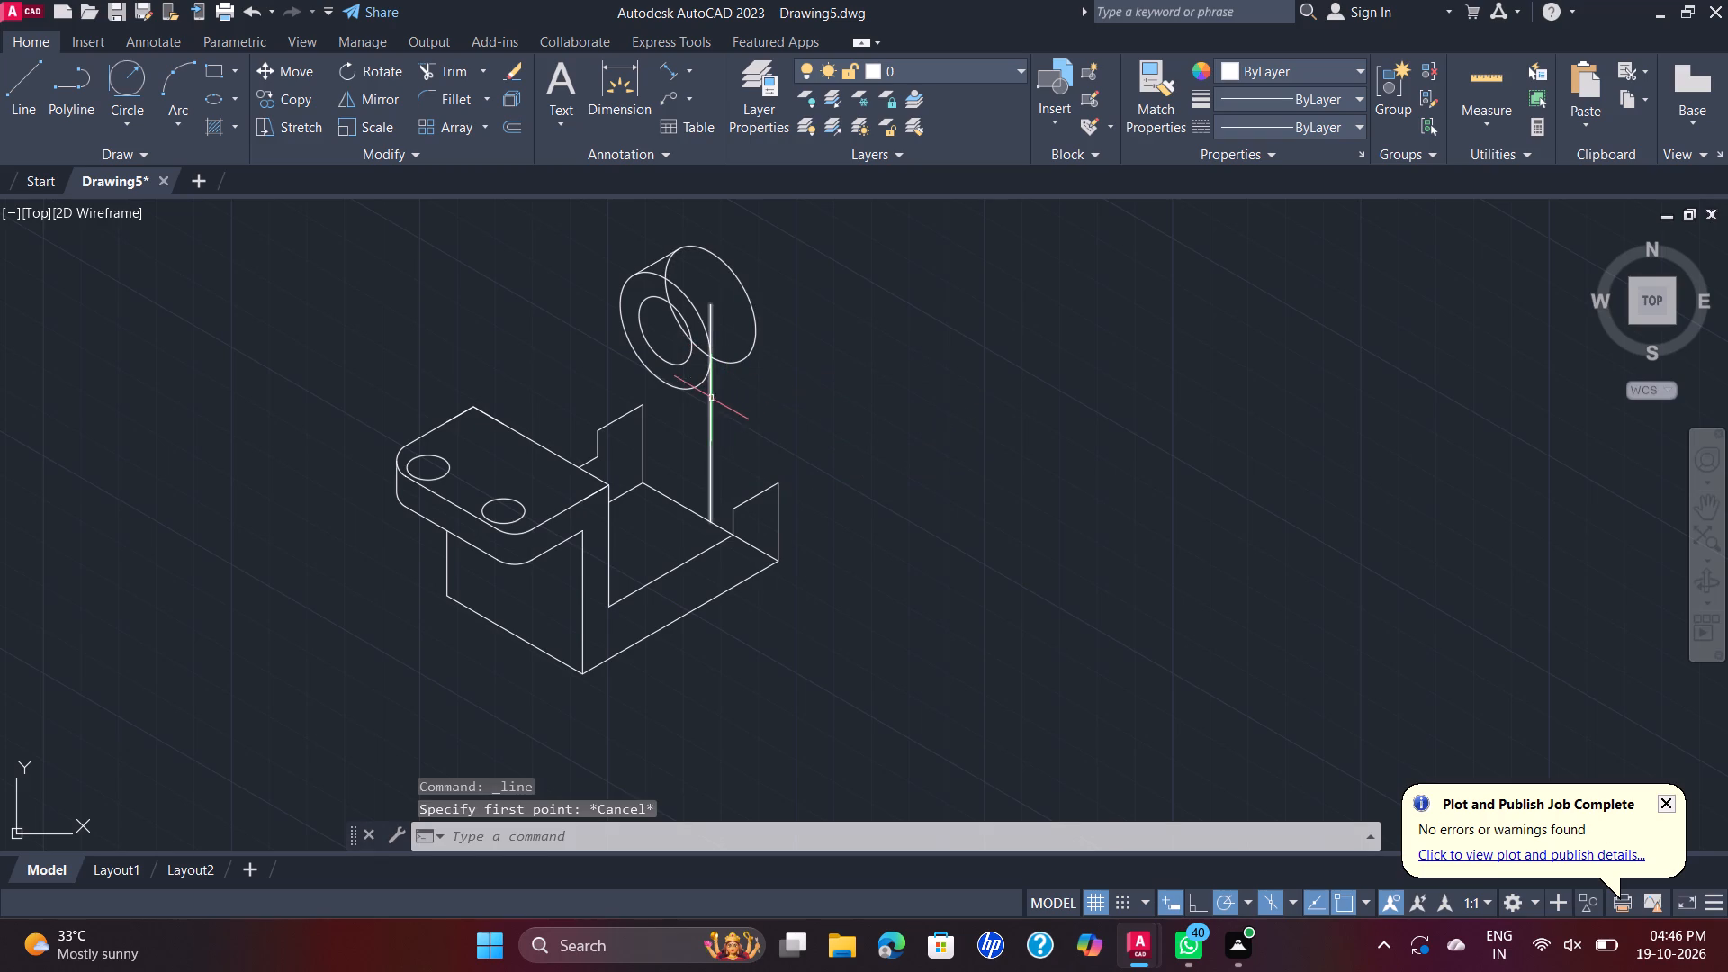
Delete the vertical construction line that rises to the rear isocircle's centre.
left_click(712, 402)
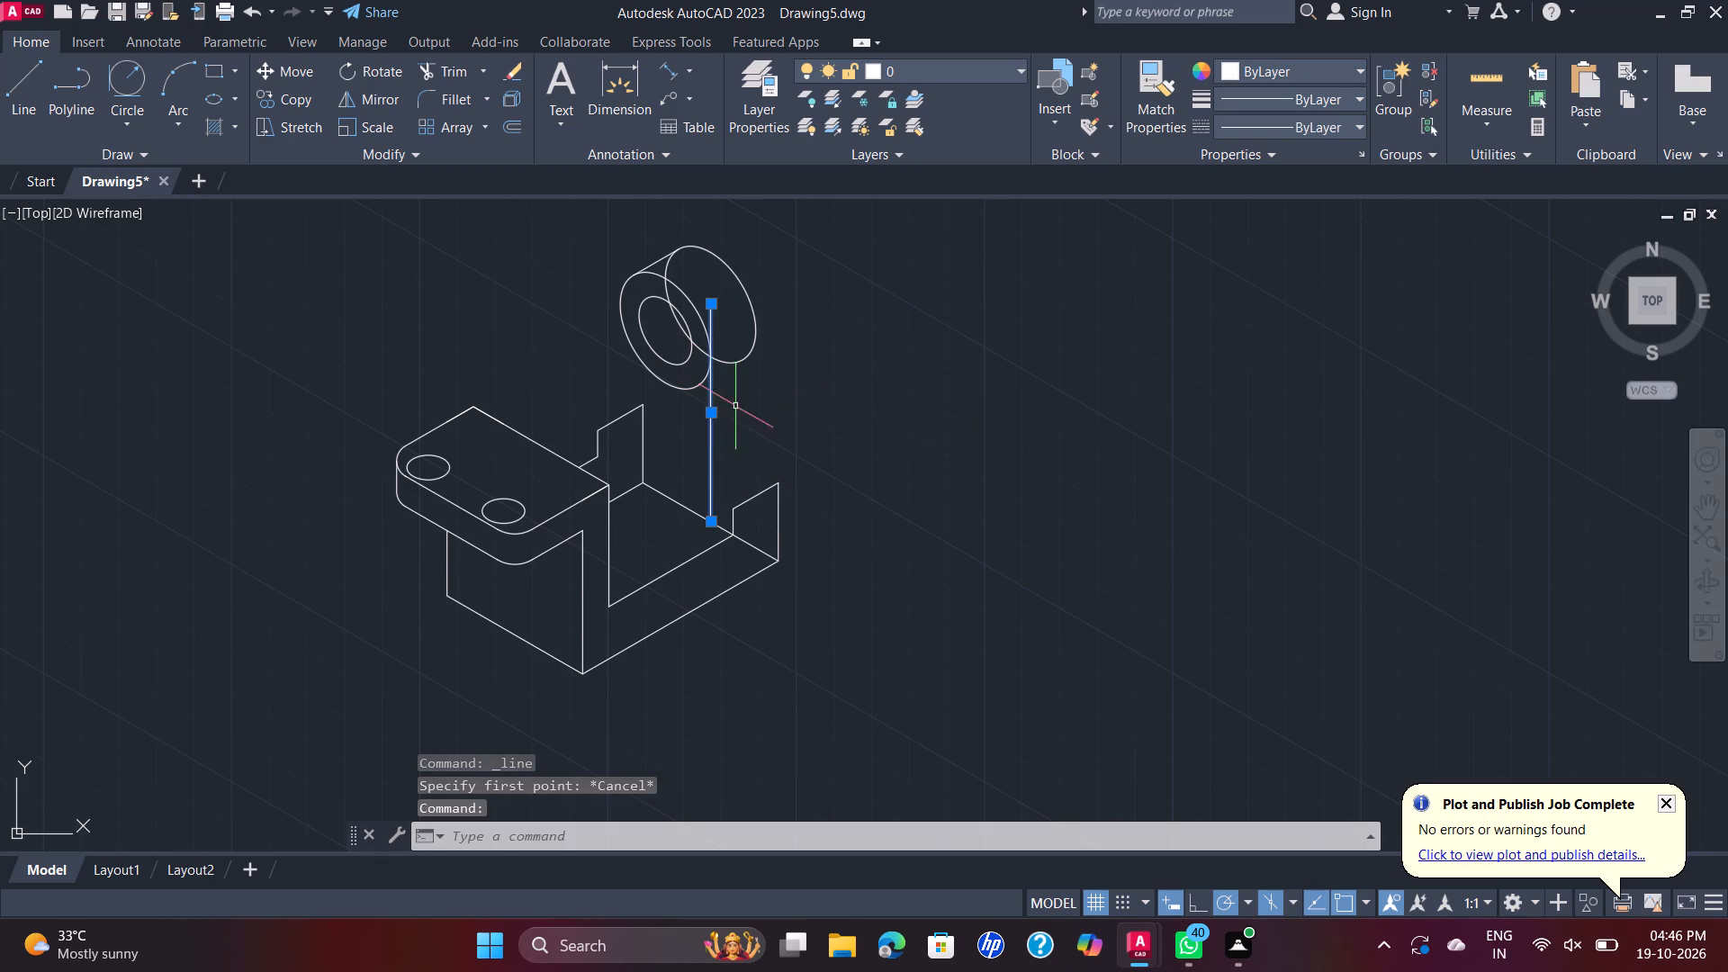
key("Delete")
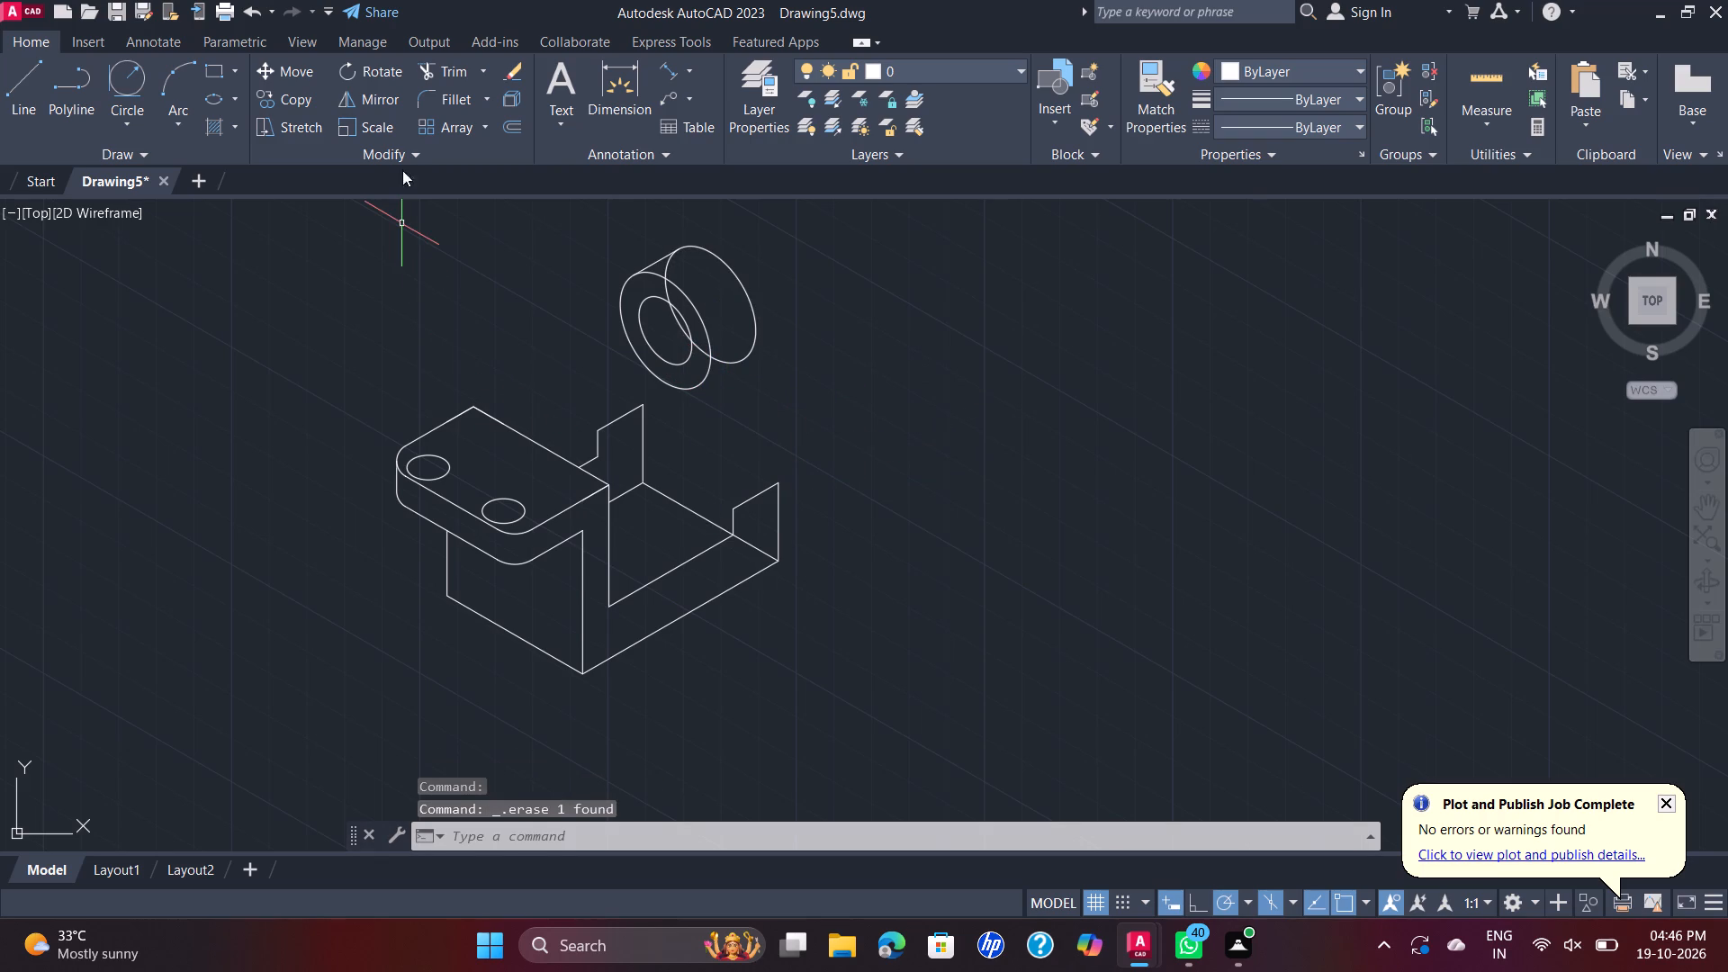
Trim the rear outer isocircle's hidden parts behind the front face and below the boss's top silhouette line.
left_click(422, 76)
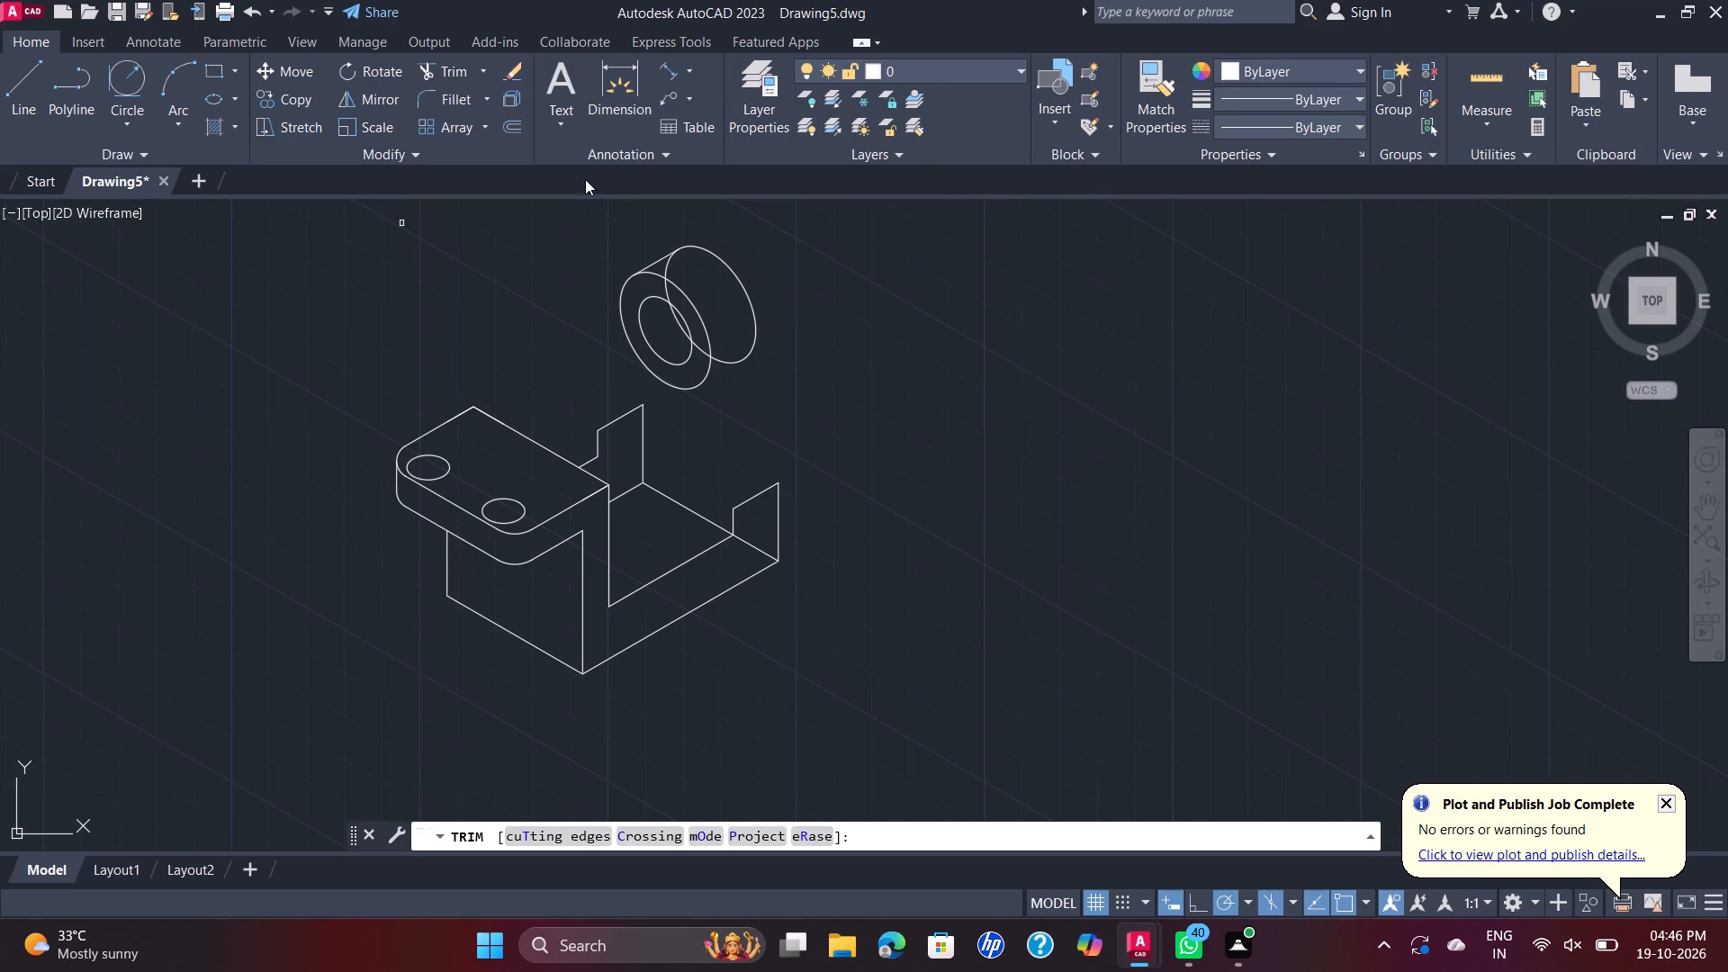
scroll(684, 323, "up", 1)
left_click(673, 327)
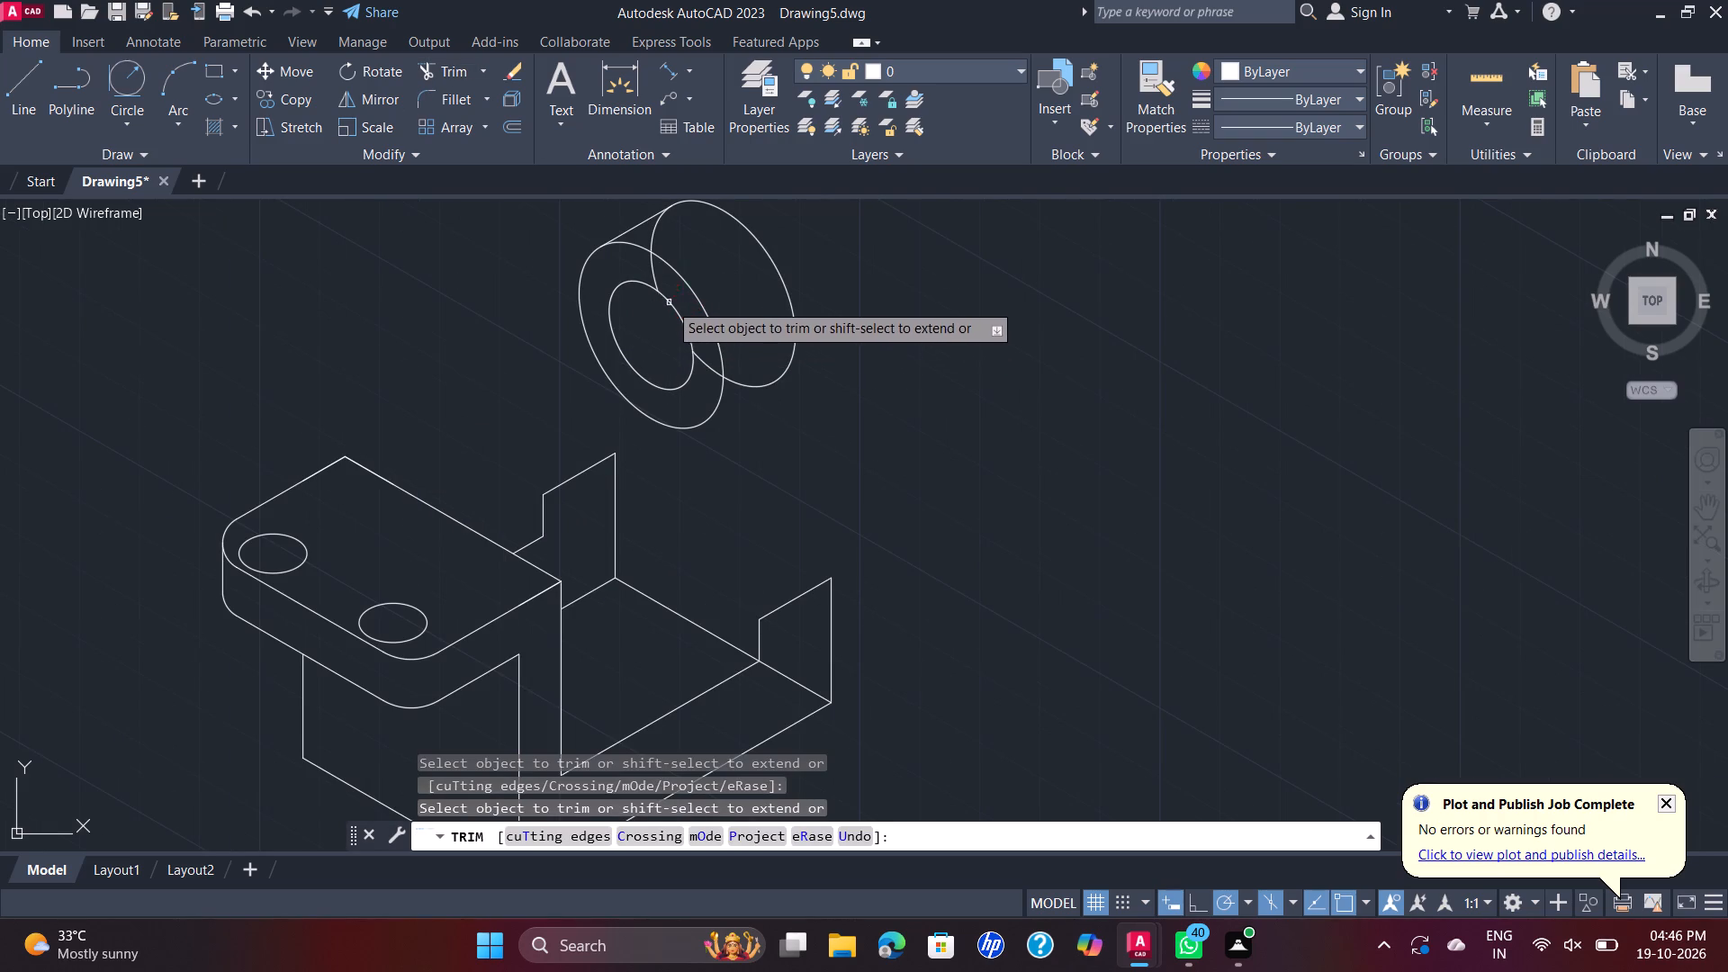
left_click(653, 272)
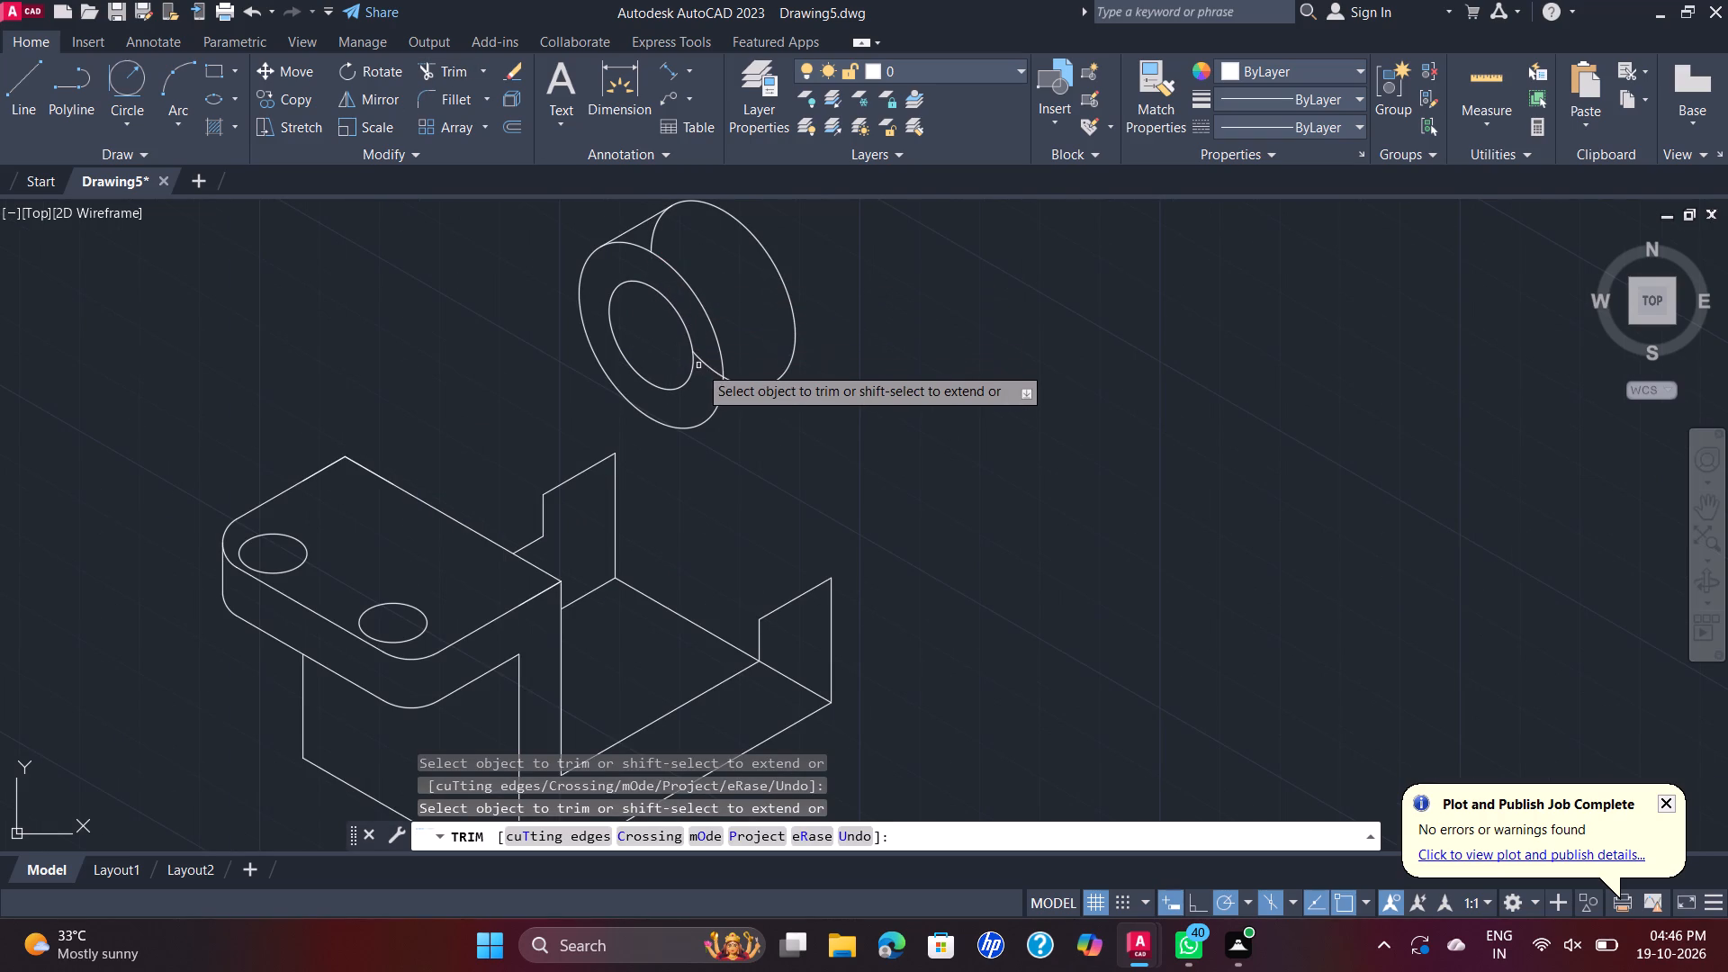
left_click(706, 364)
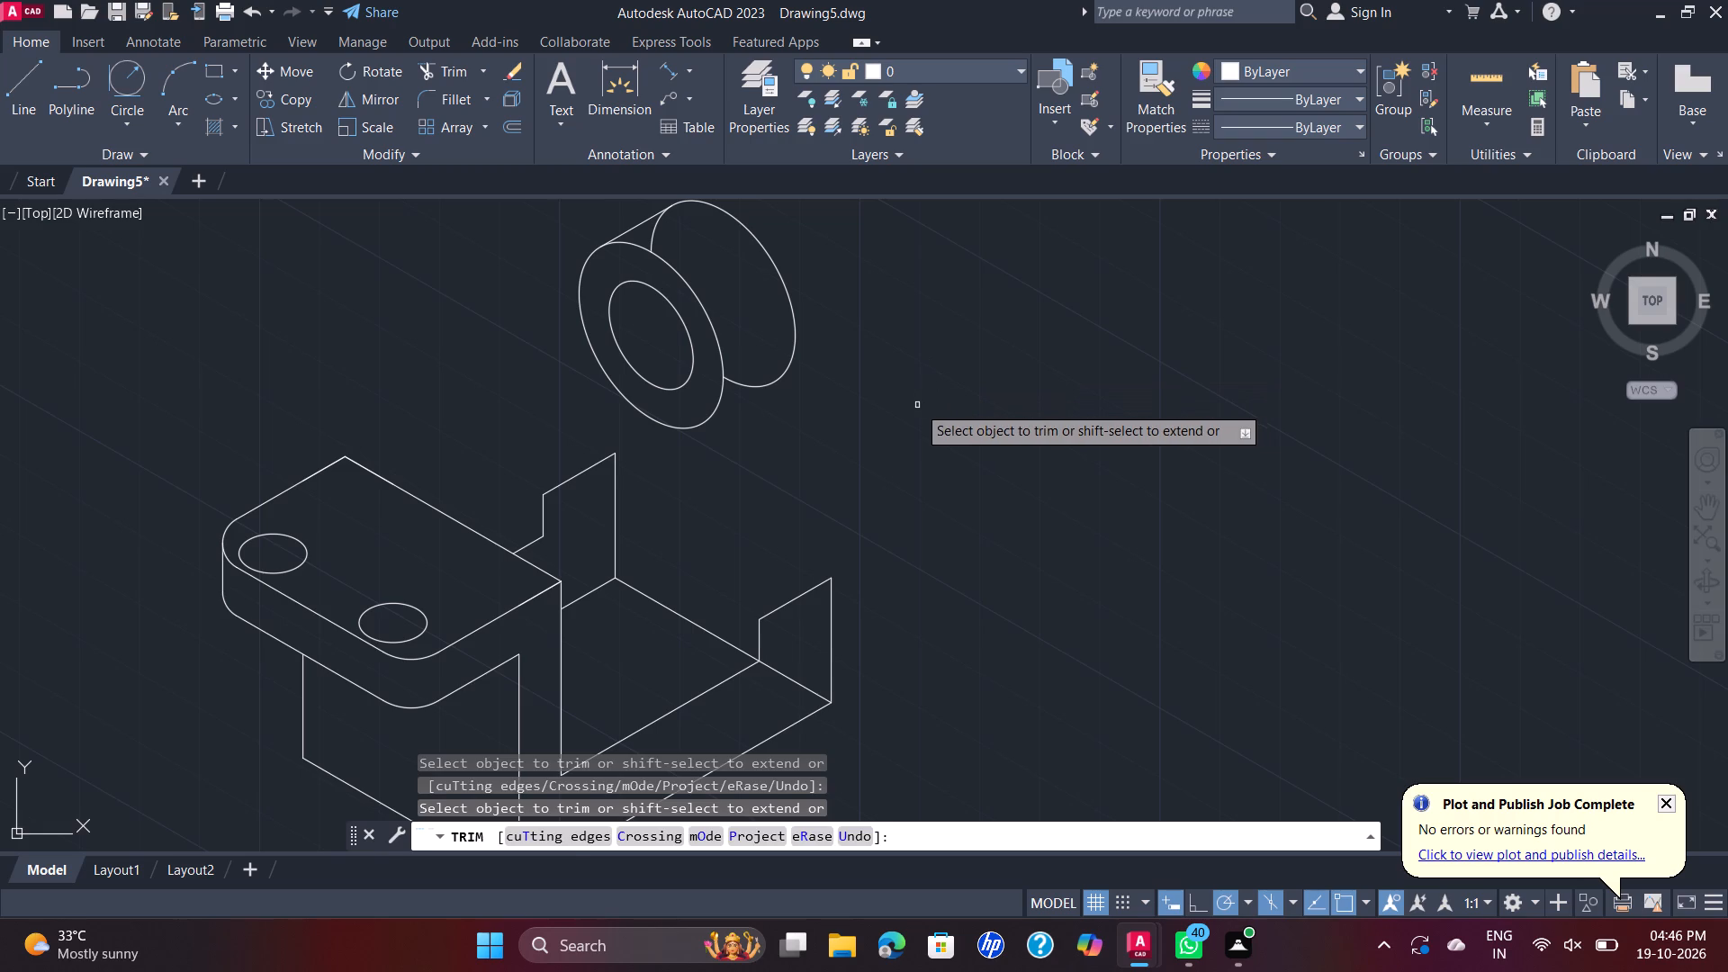
key("Escape")
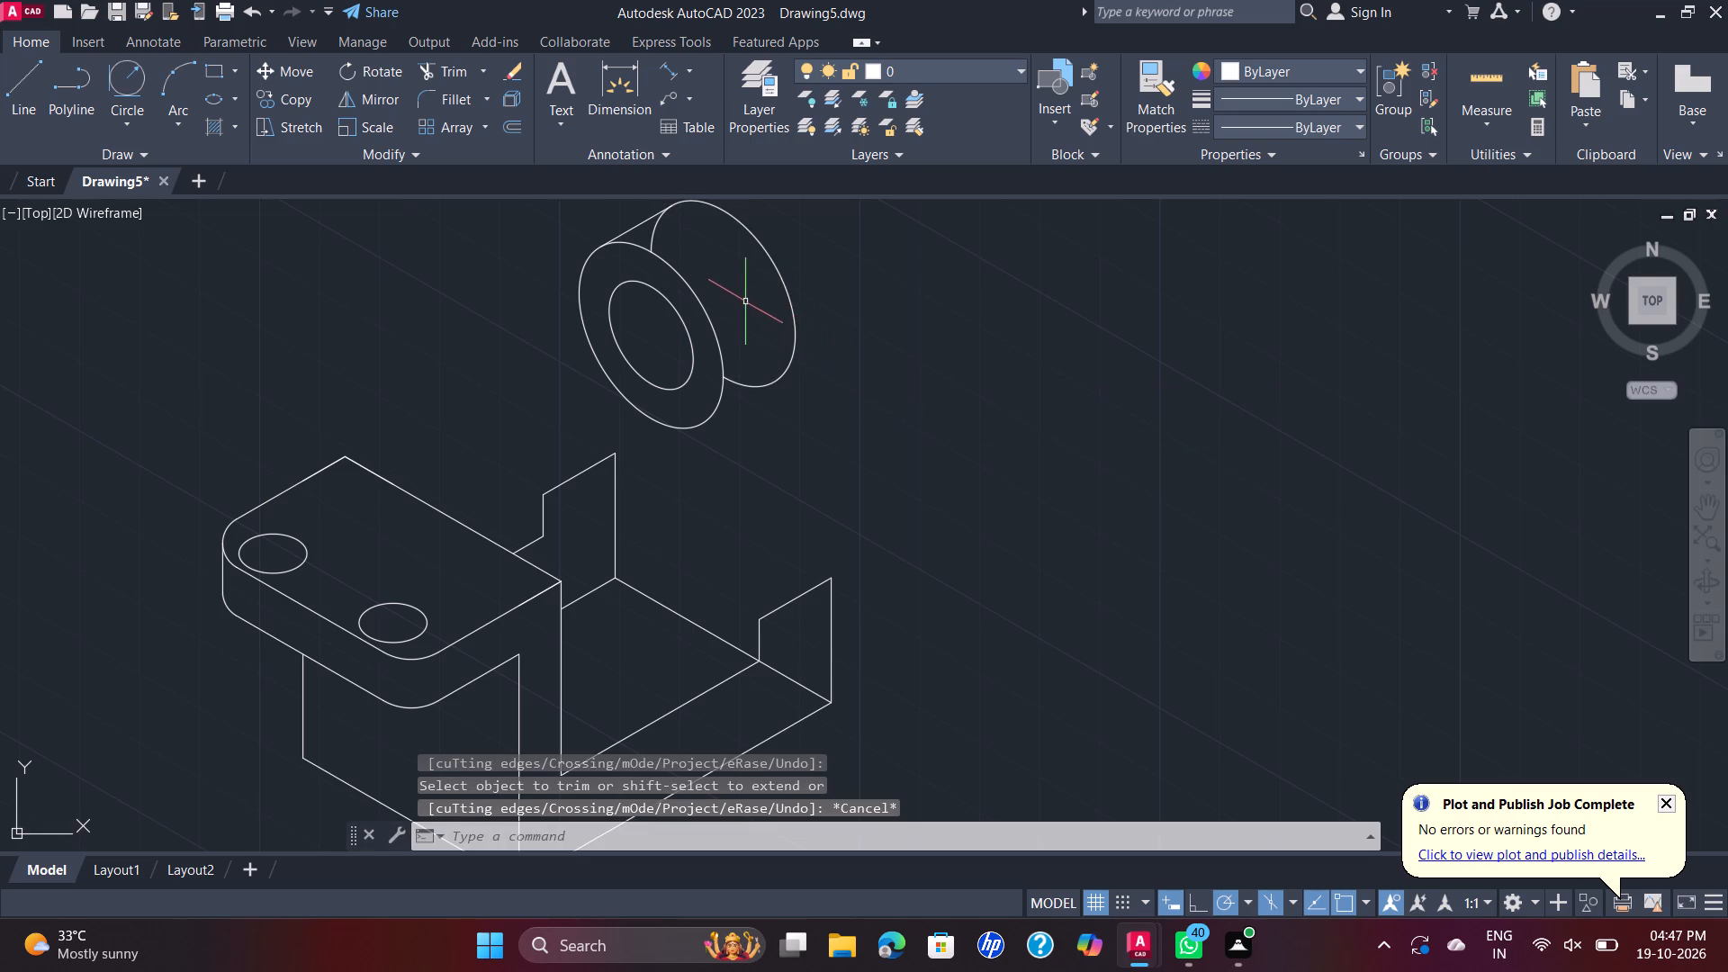
key("space")
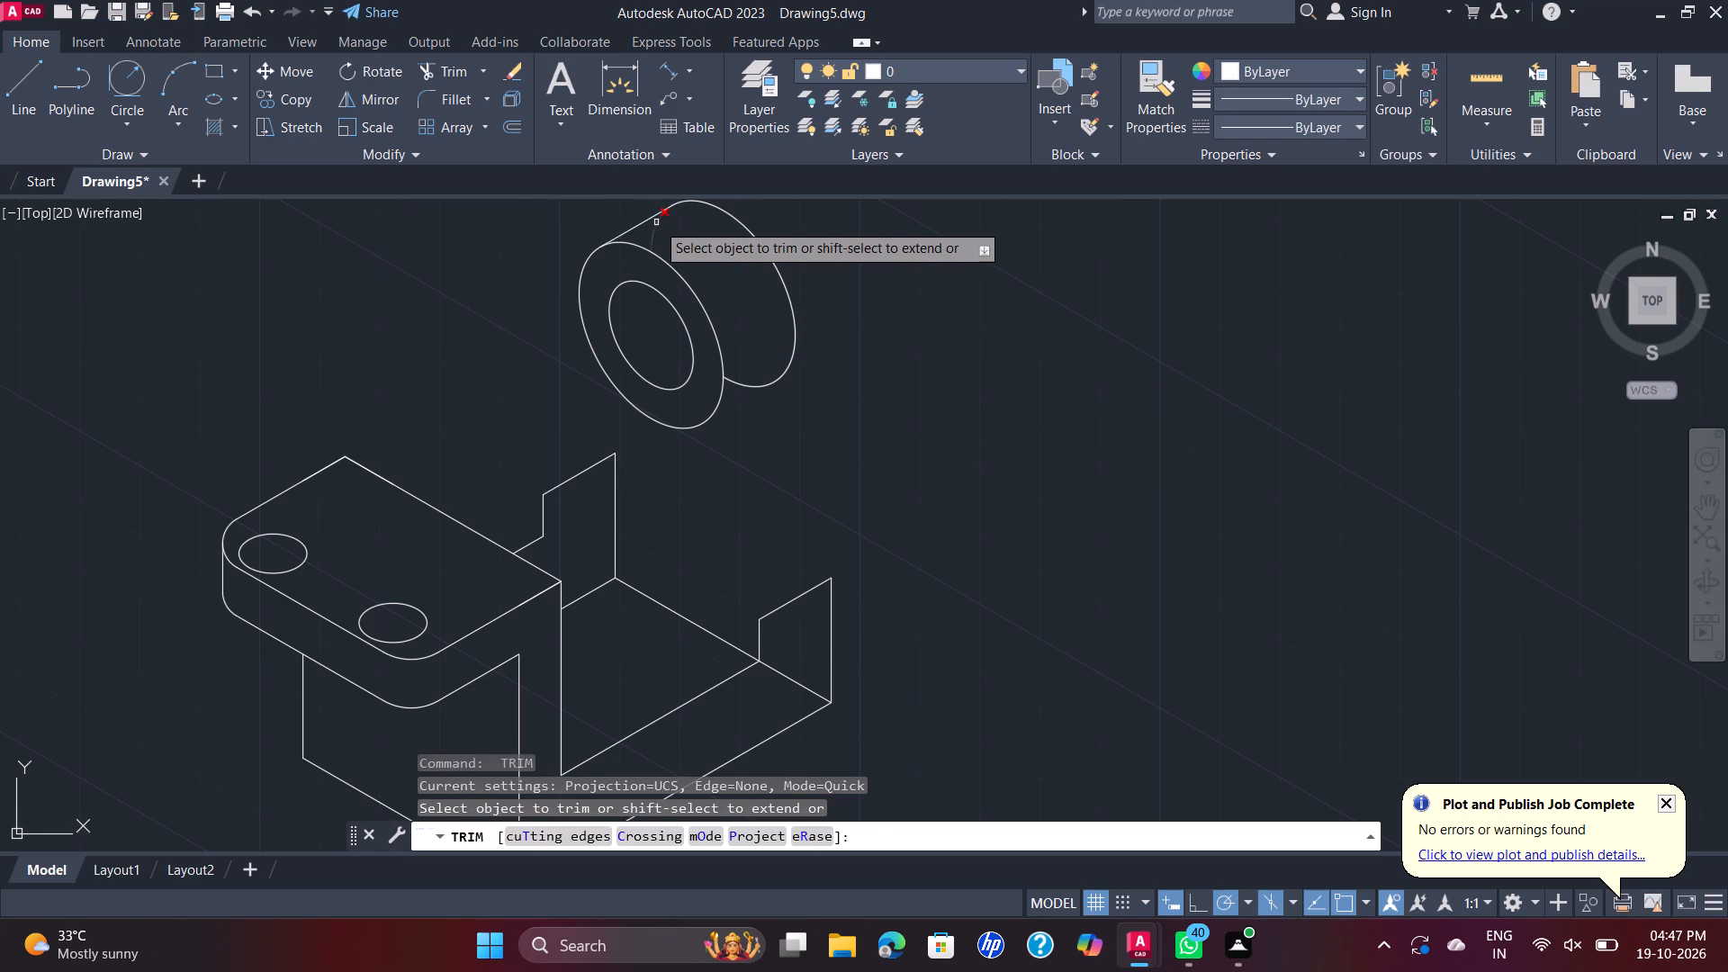
left_click(656, 222)
key("Escape")
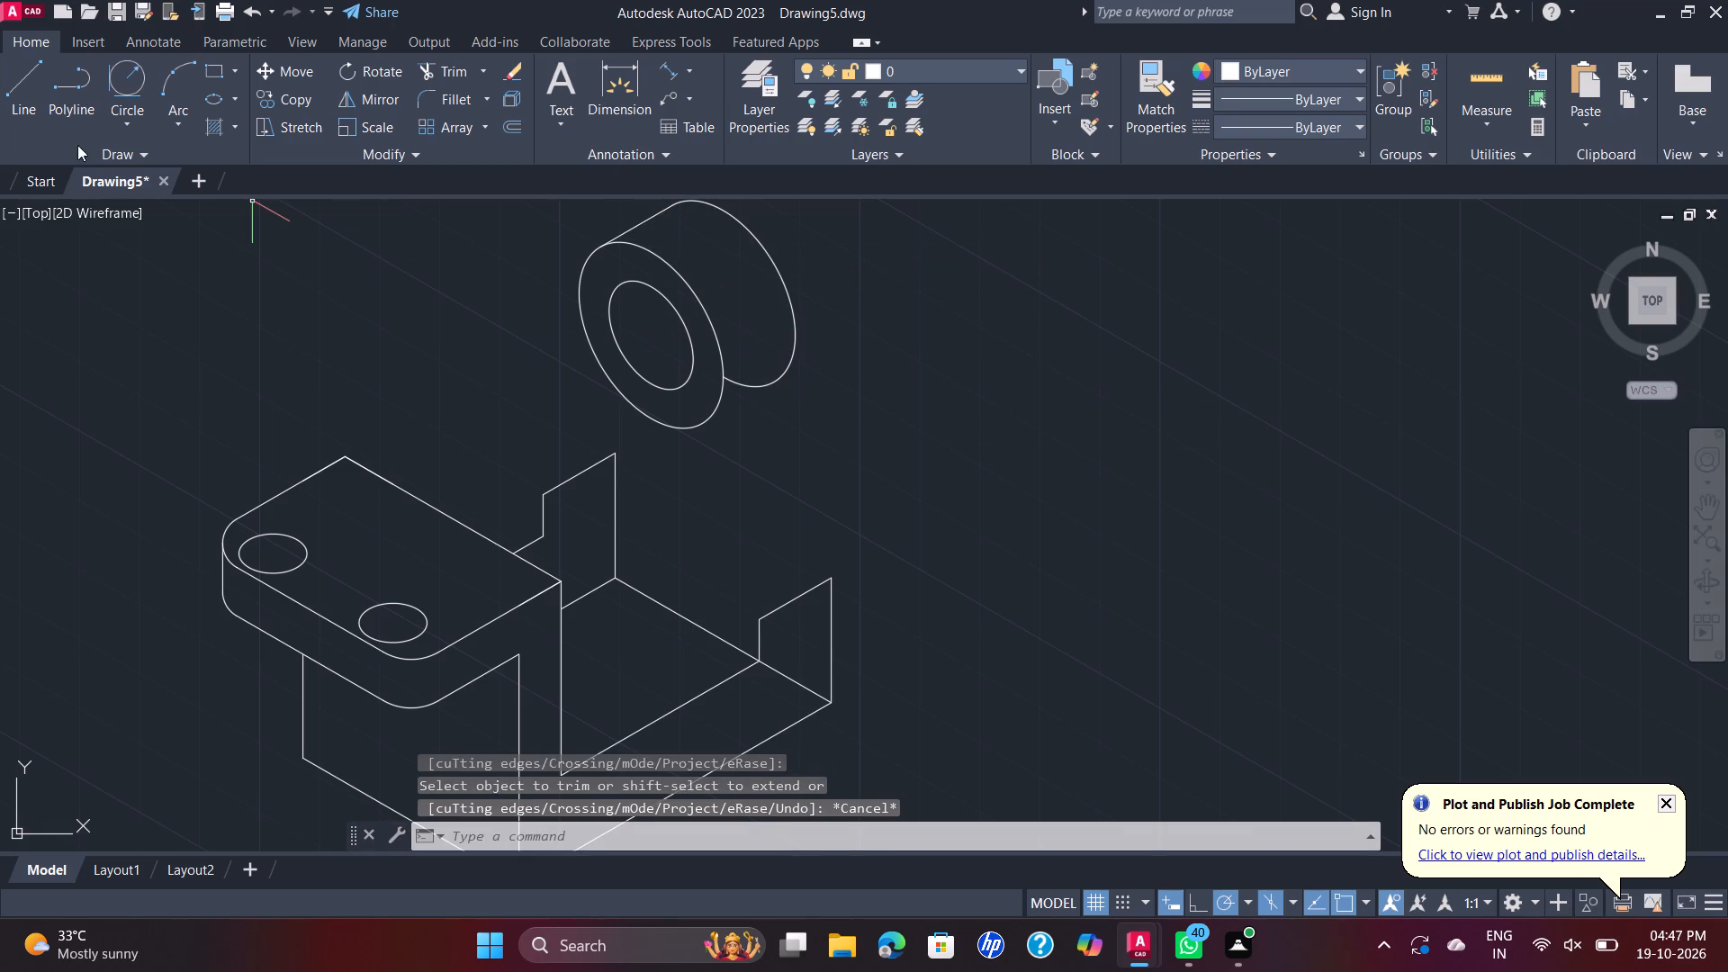
Draw a centreline about 54 mm long along the 150°–330° axis through the front isocircles' centre, extending past both sides.
left_click(16, 127)
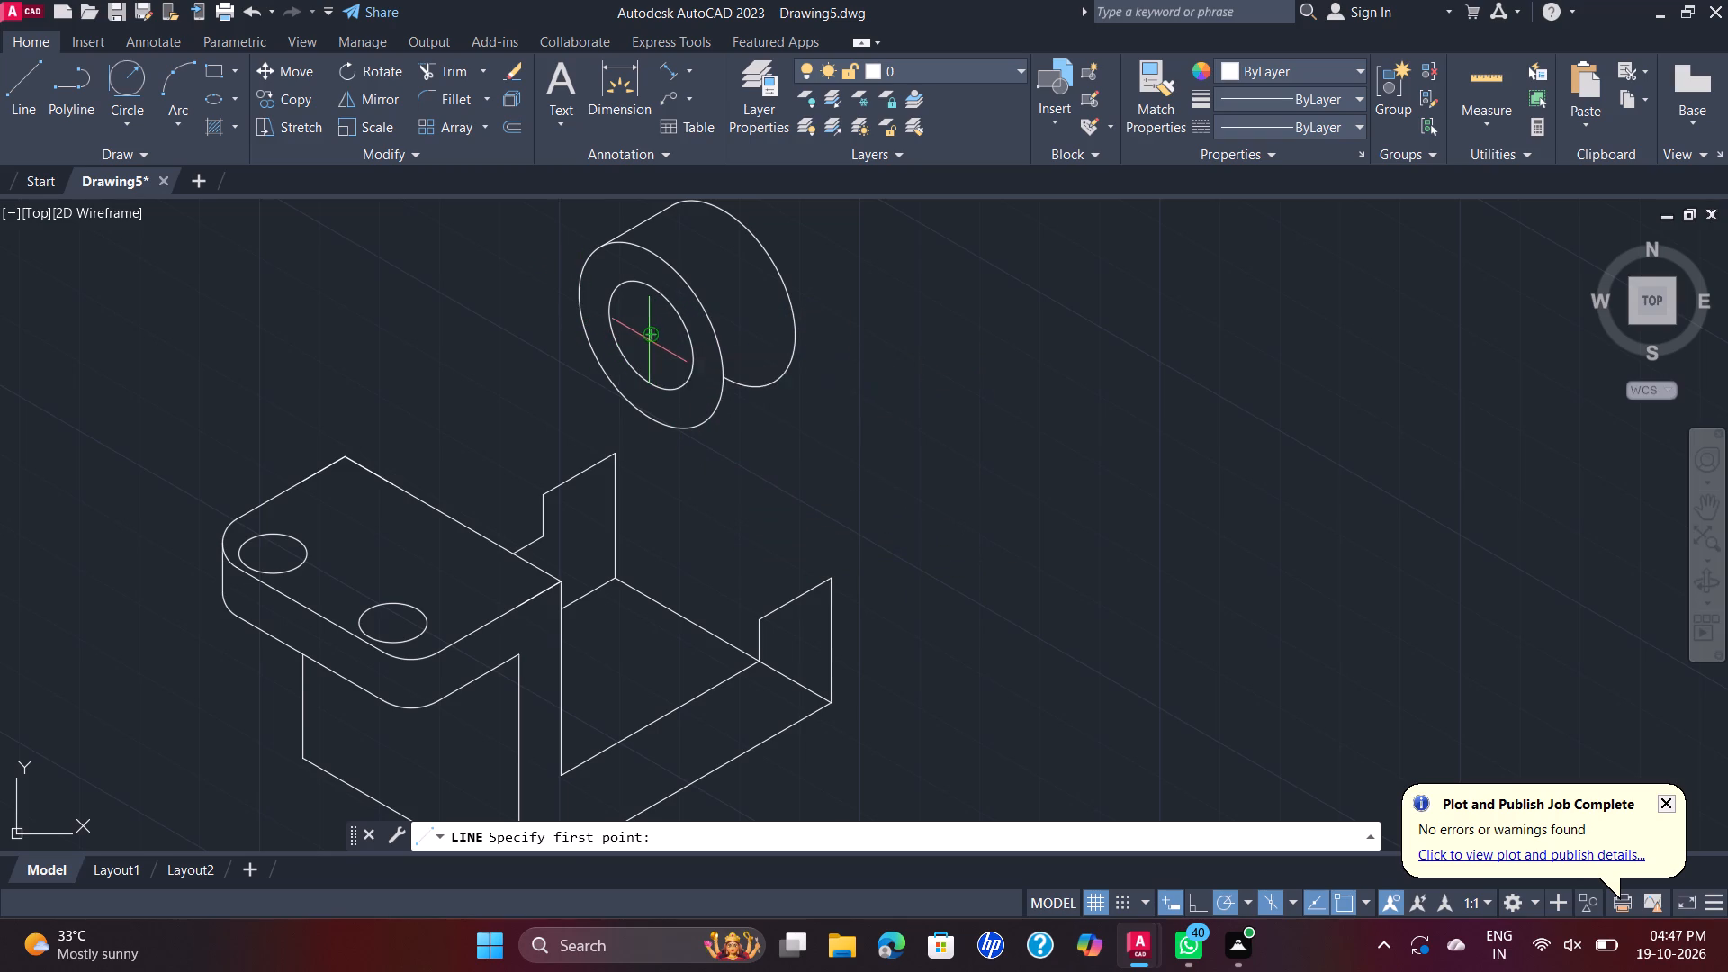
key("Escape")
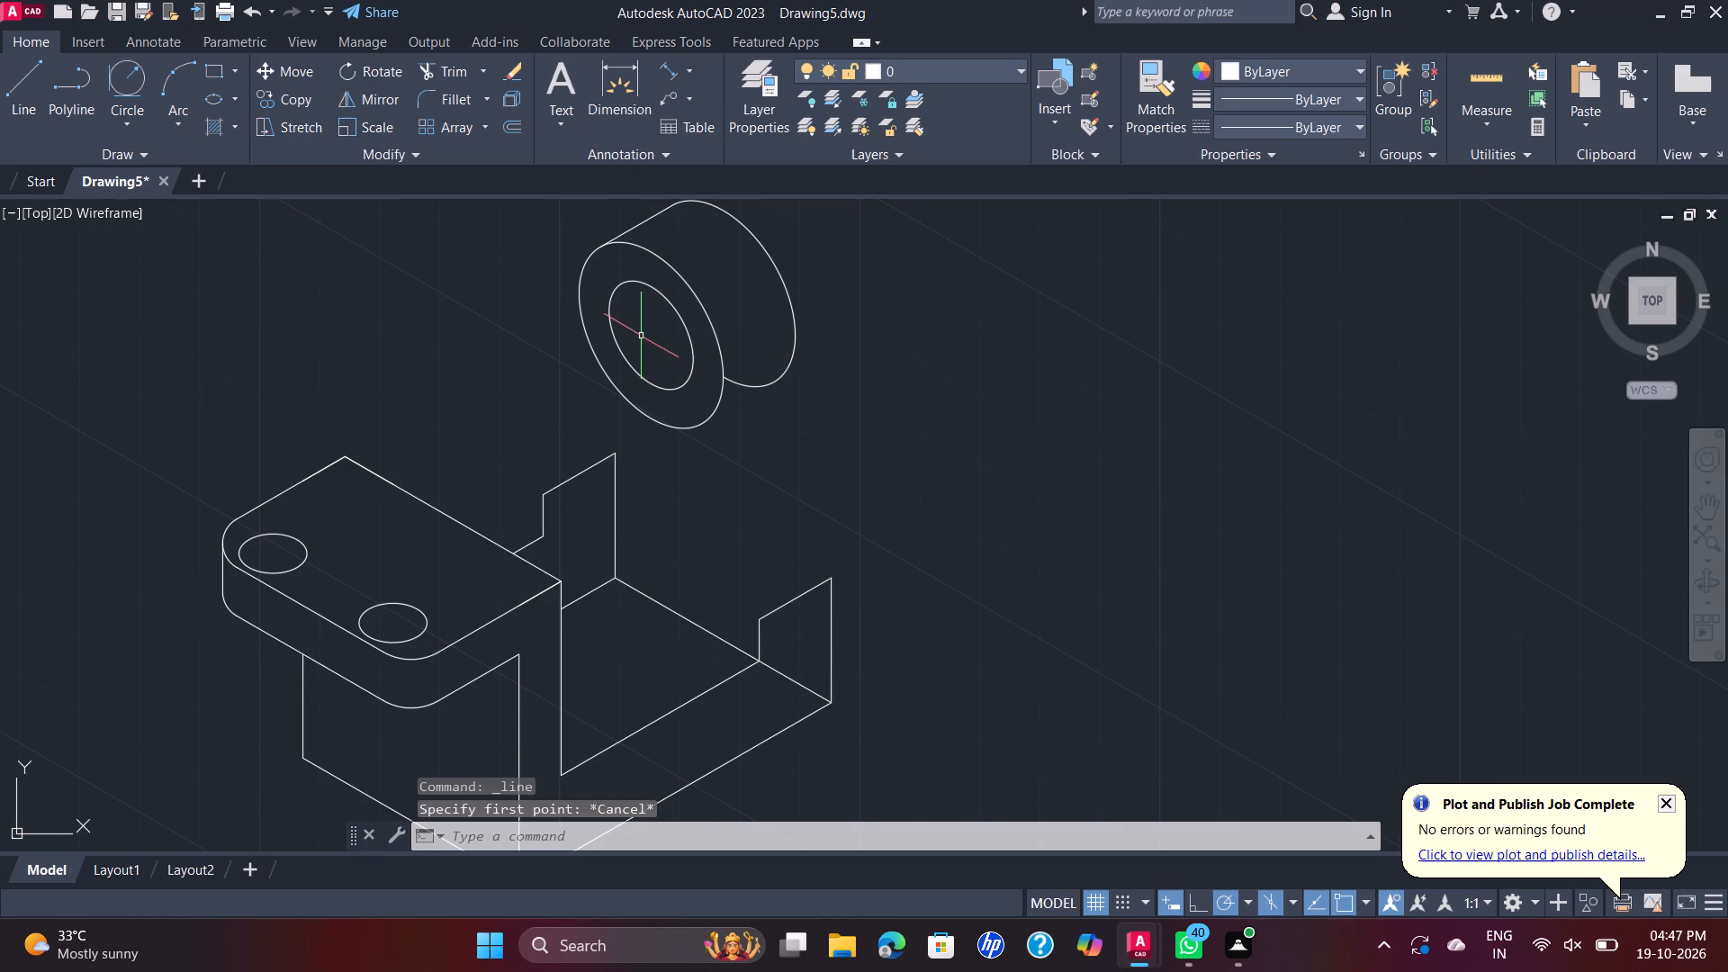
key("space")
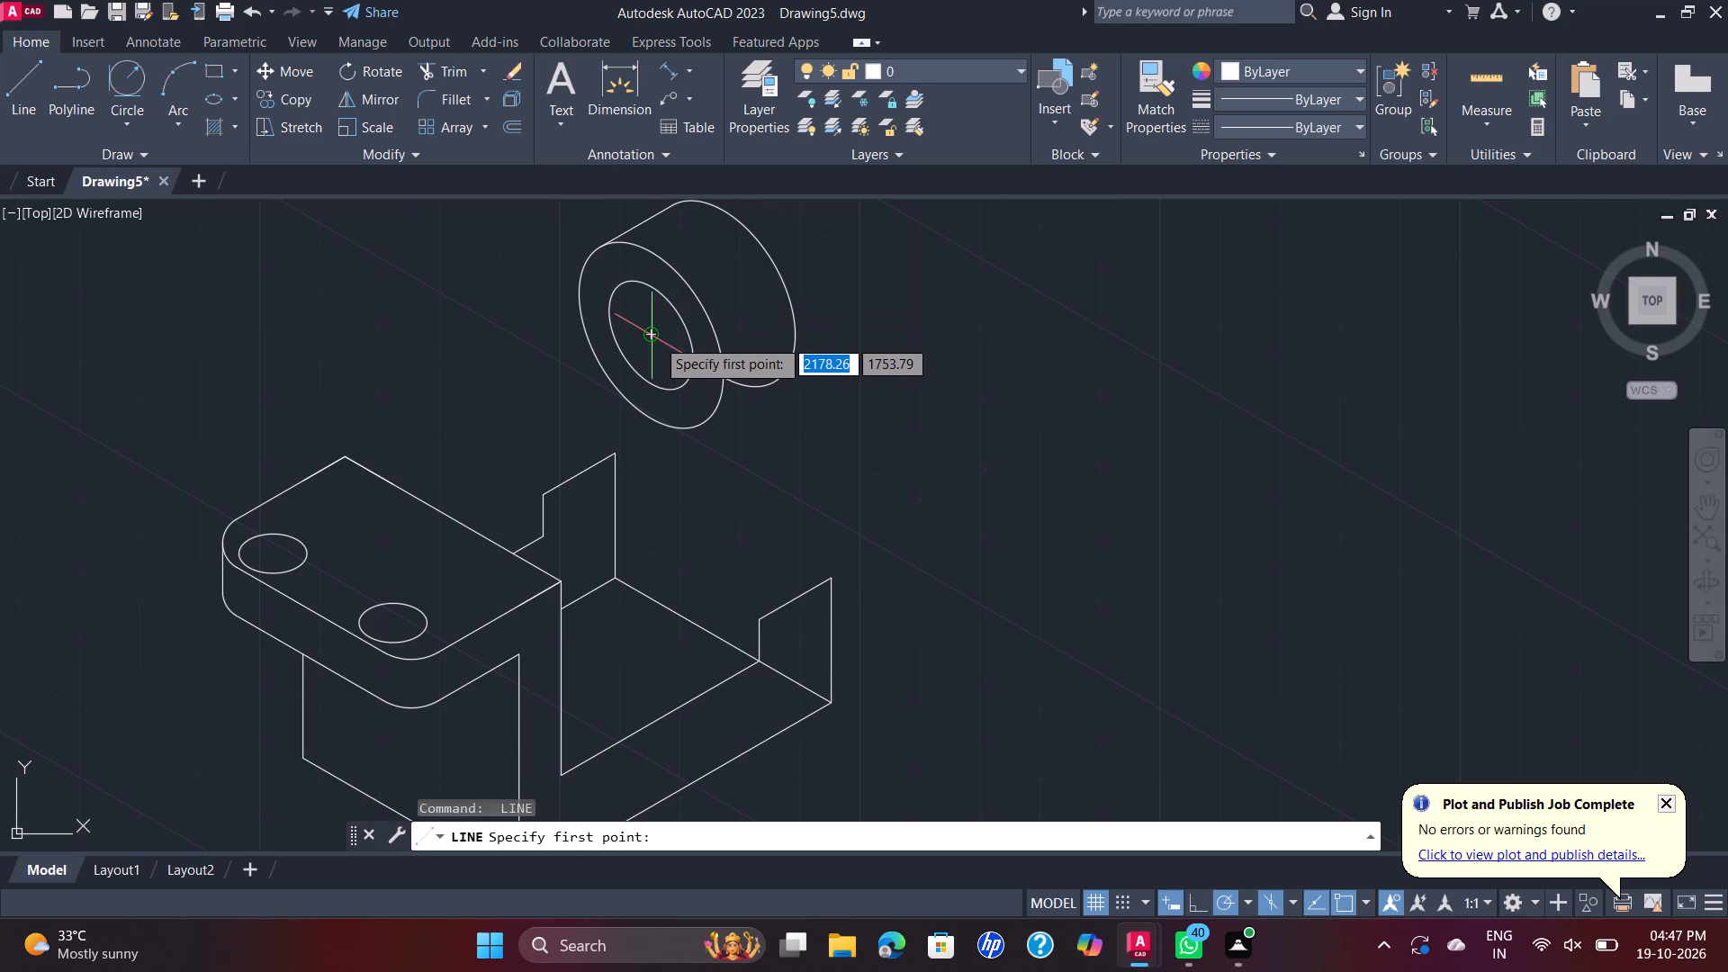
left_click(653, 337)
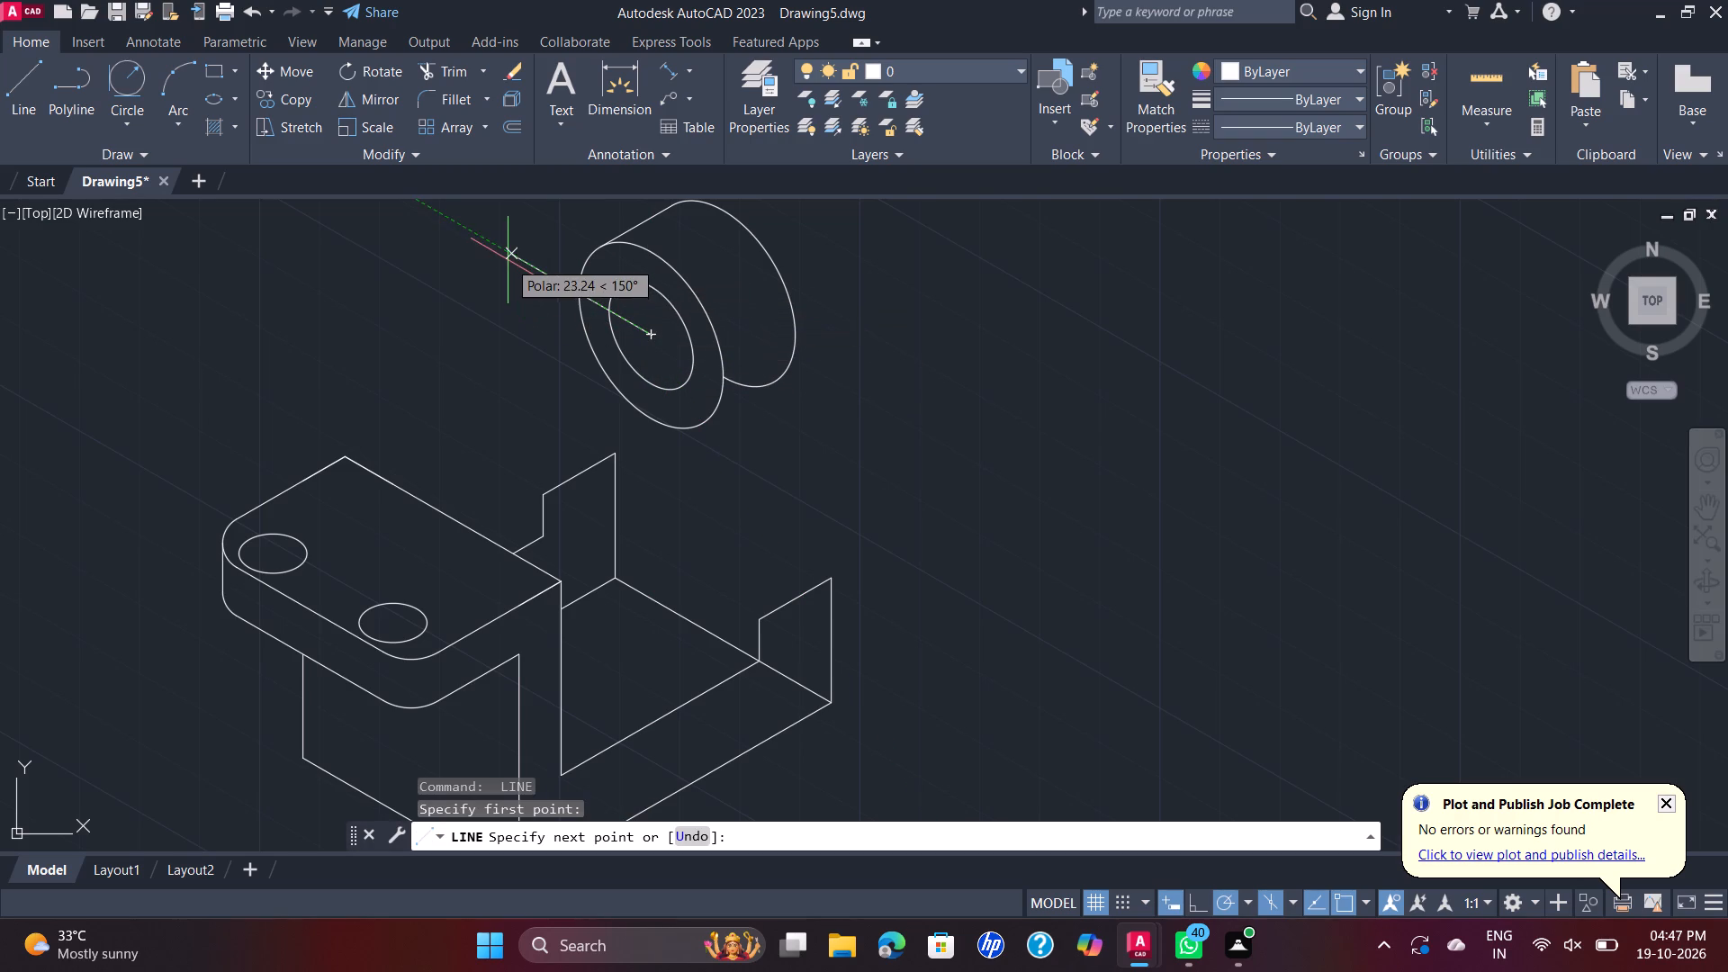
left_click(508, 260)
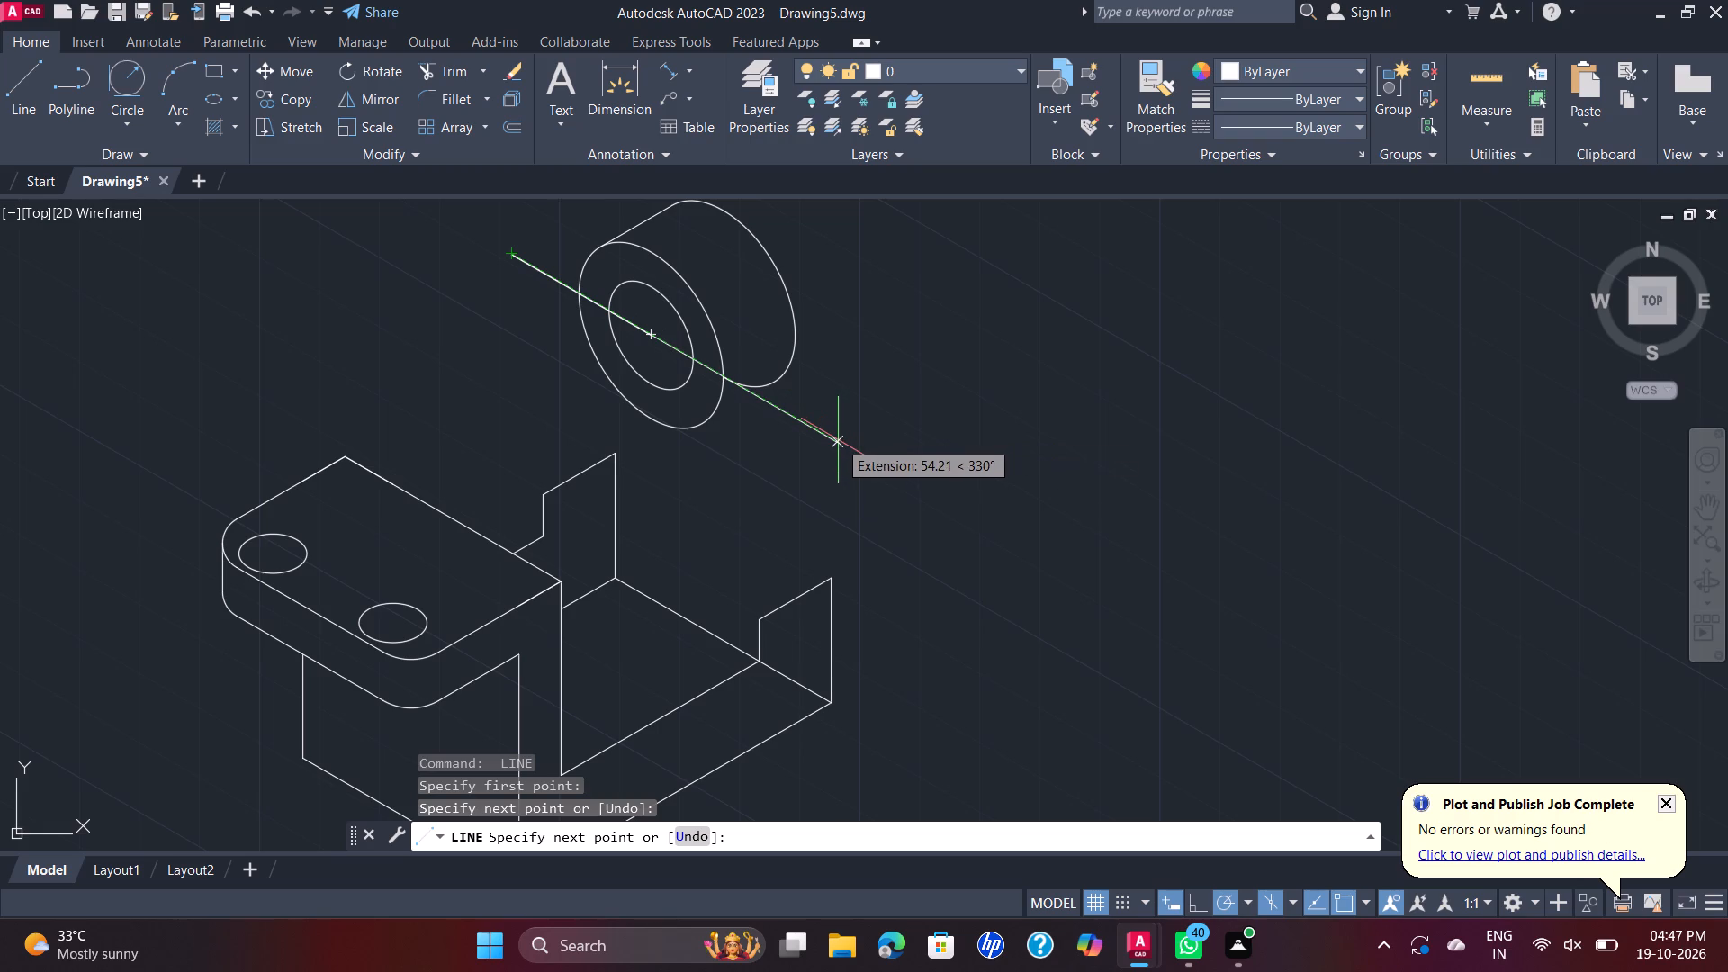
left_click(838, 440)
key("Escape")
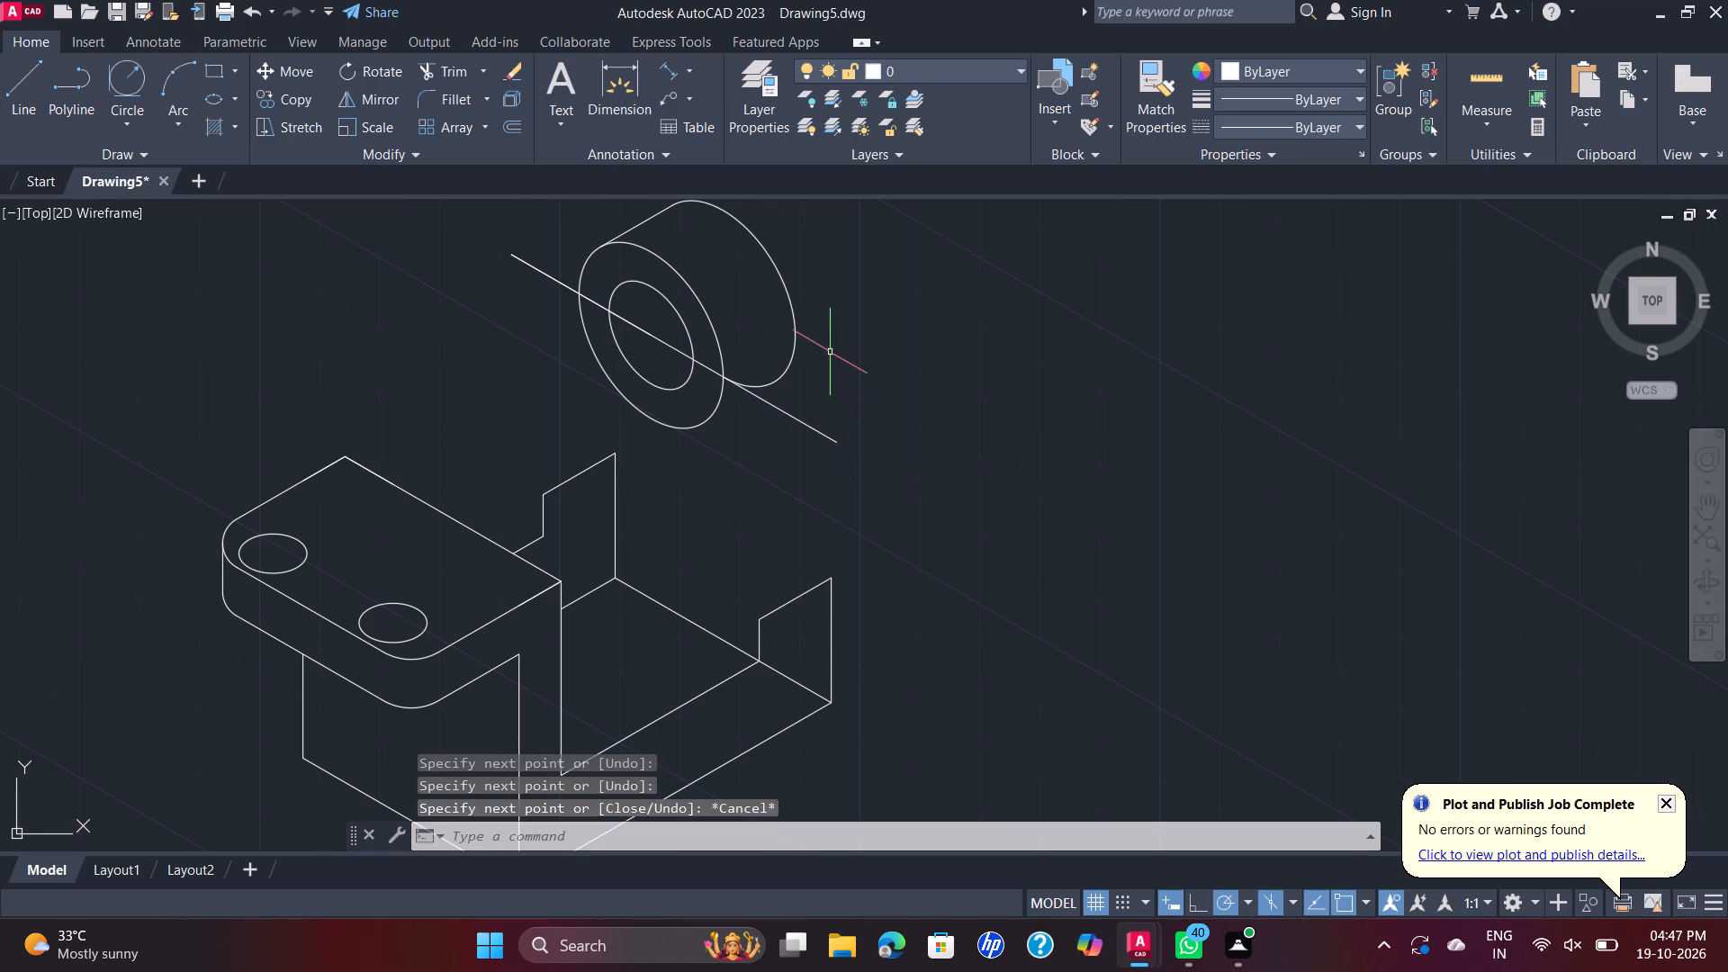
Draw a parallel centreline through the rear isocircle's centre along the 150°–330° axis, extending past both sides of the boss.
key("space")
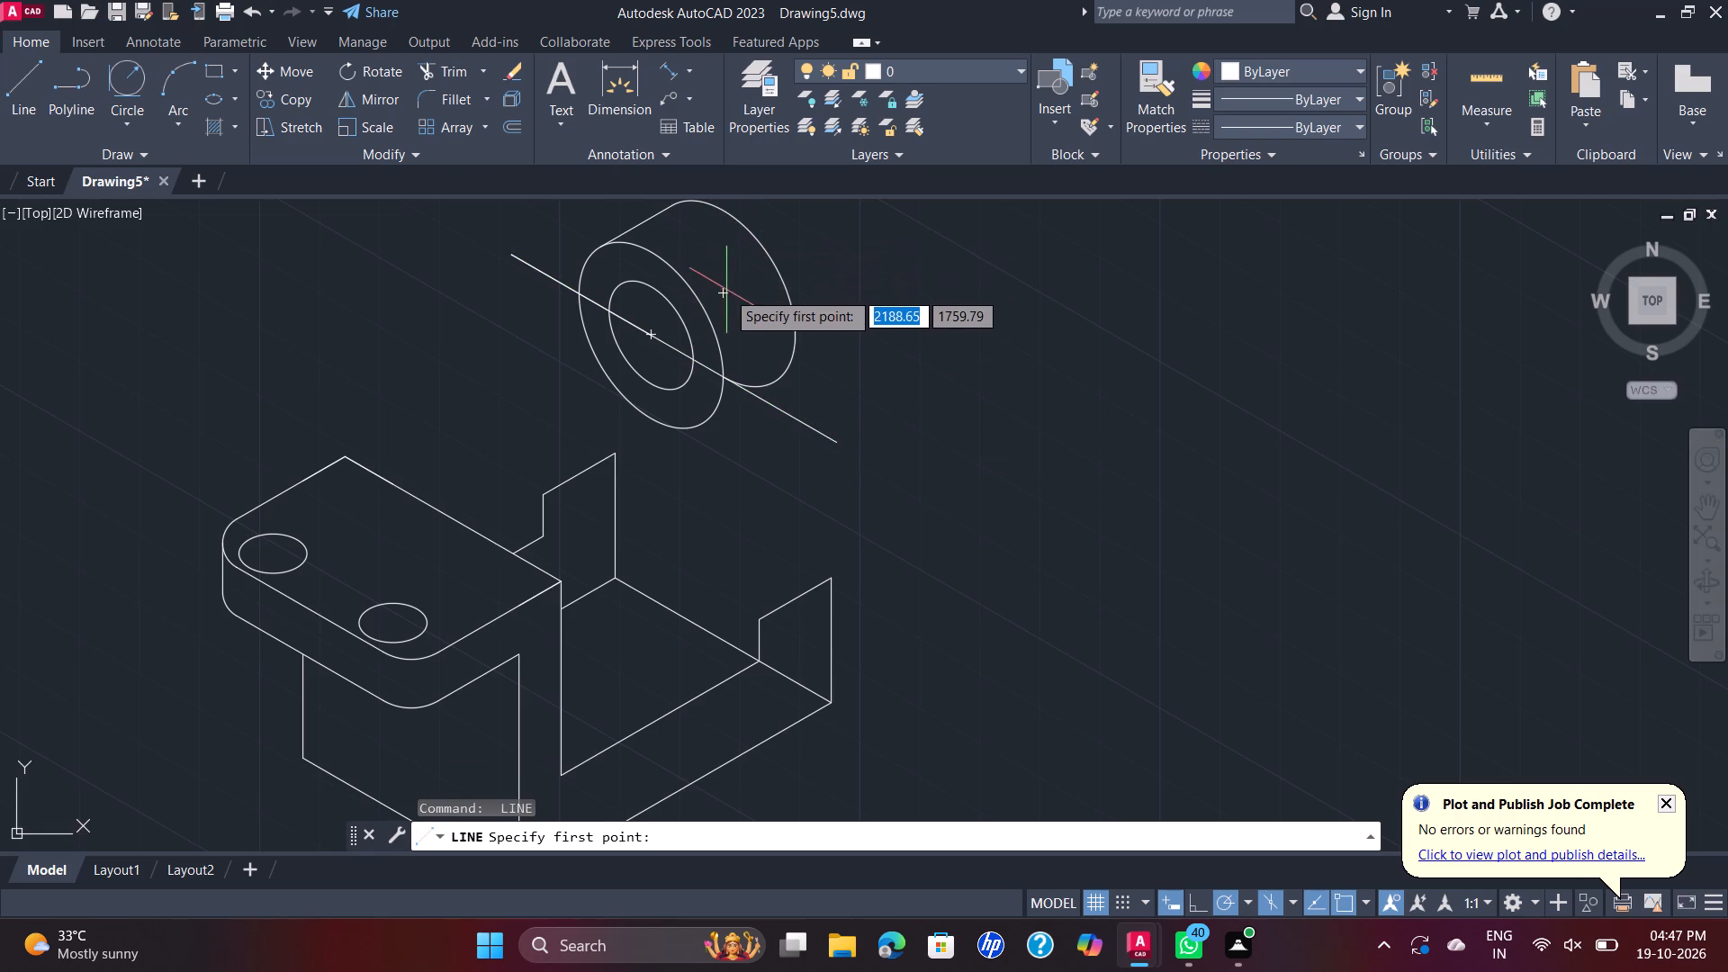
left_click(724, 300)
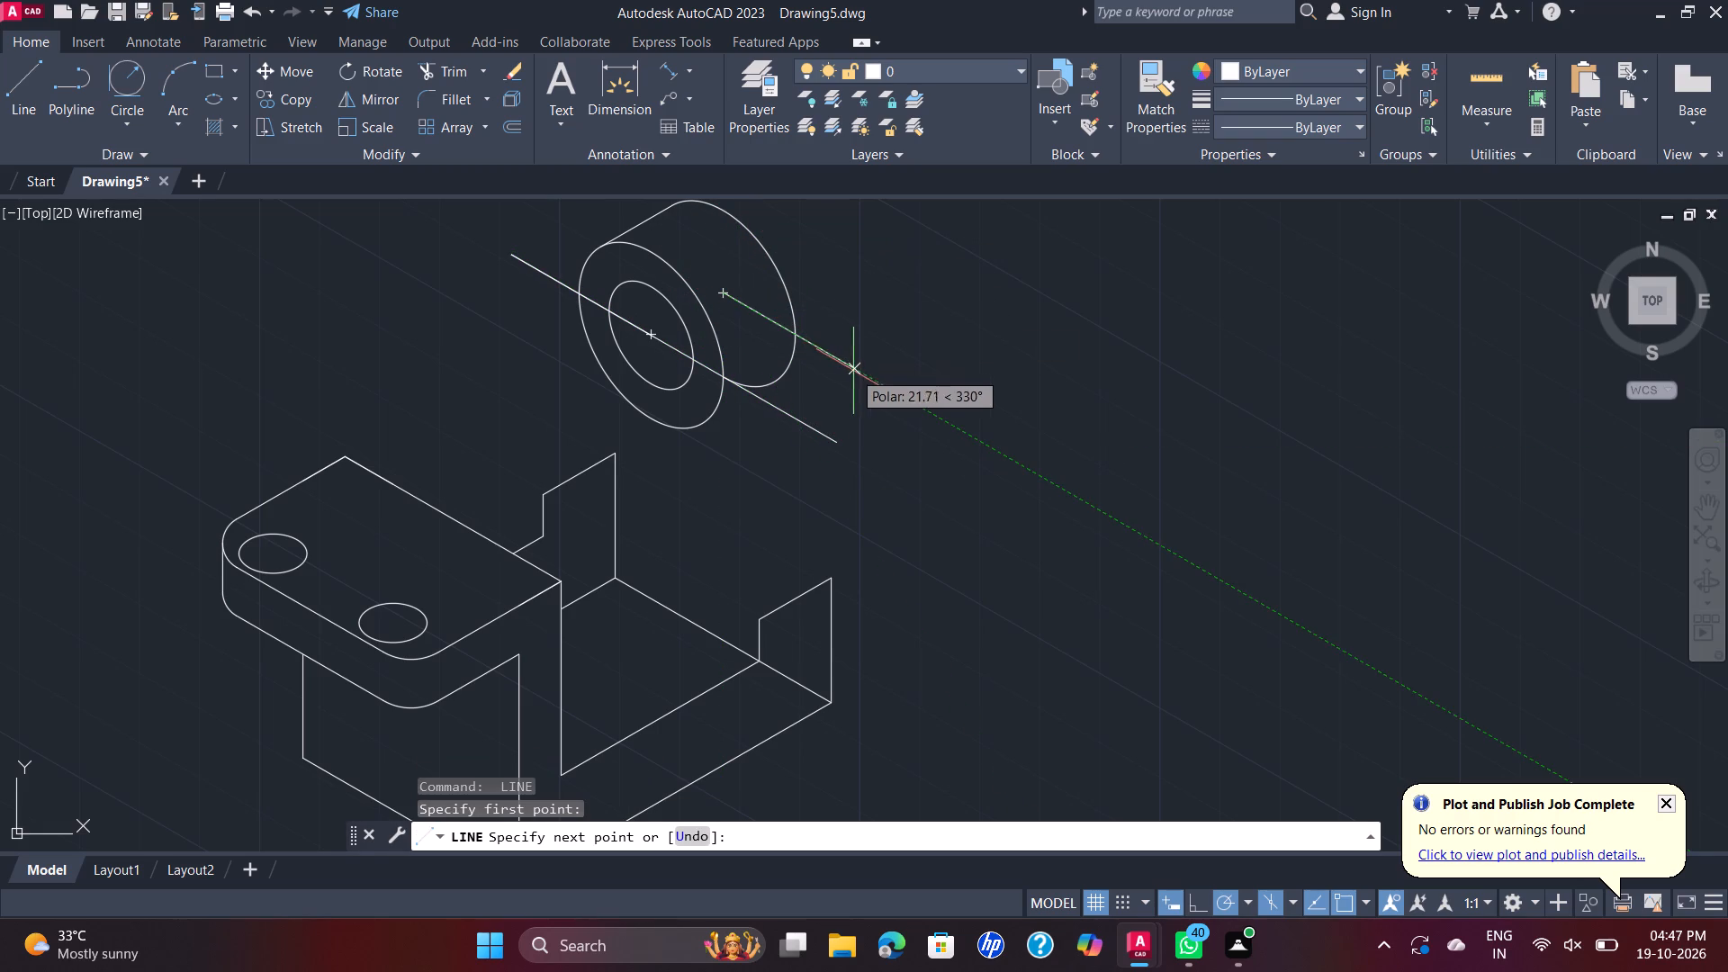
left_click(858, 369)
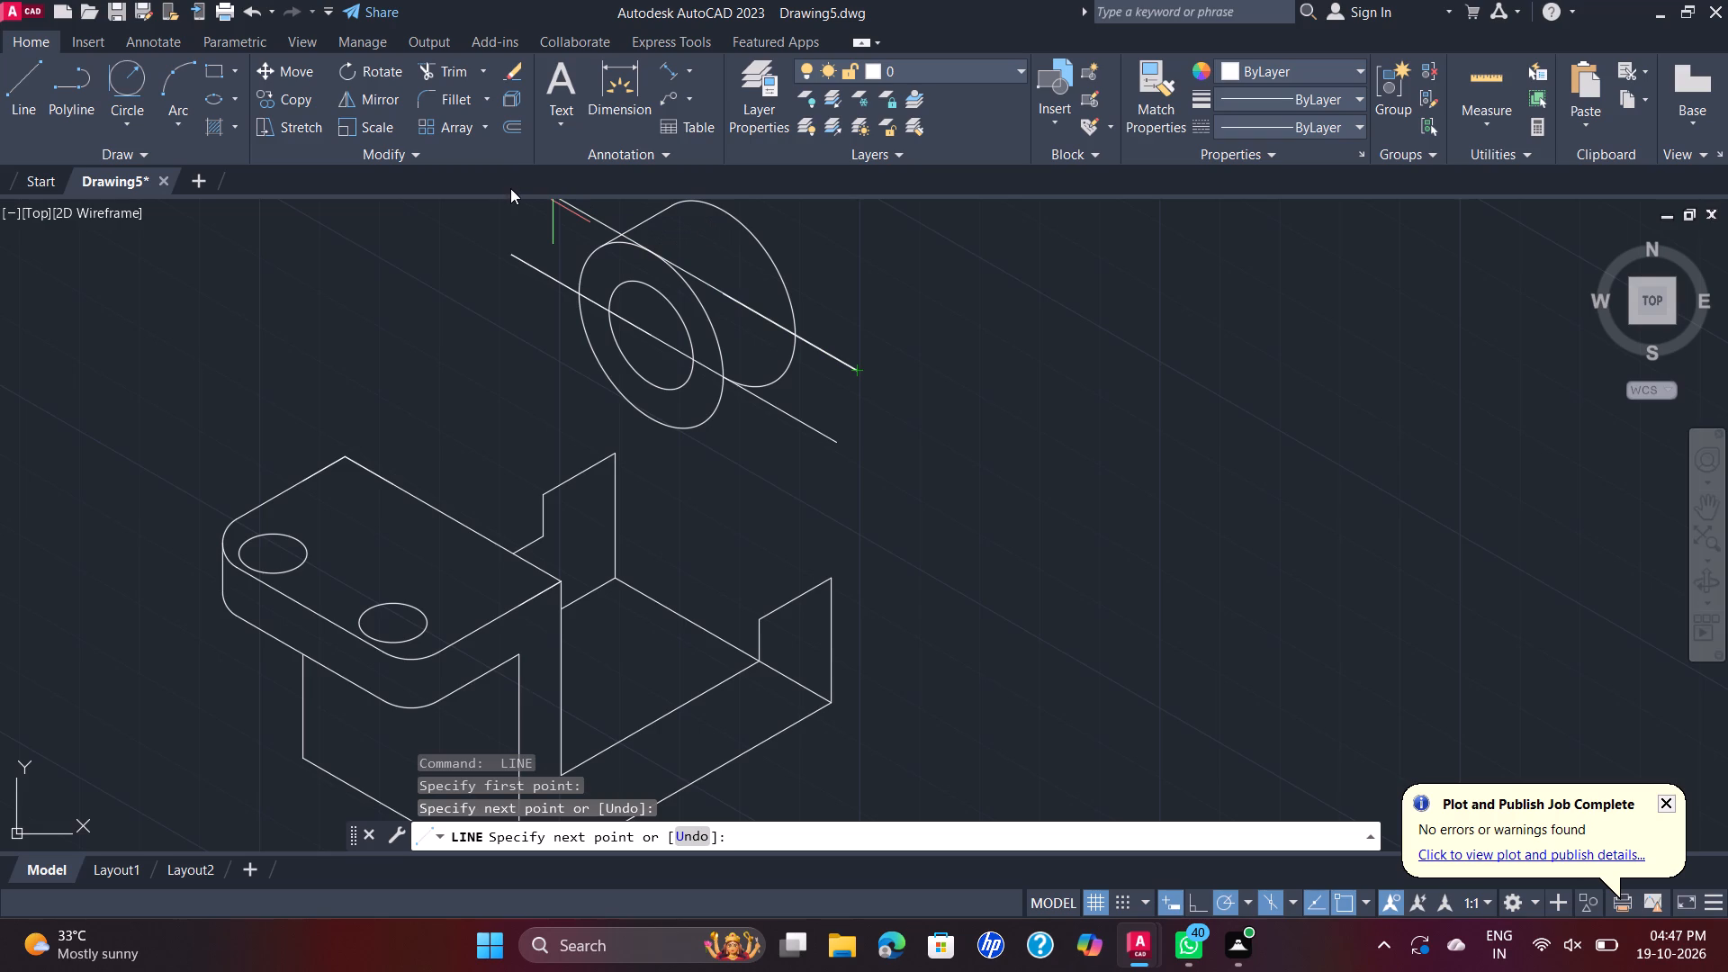
middle_click_drag(517, 211, 553, 351)
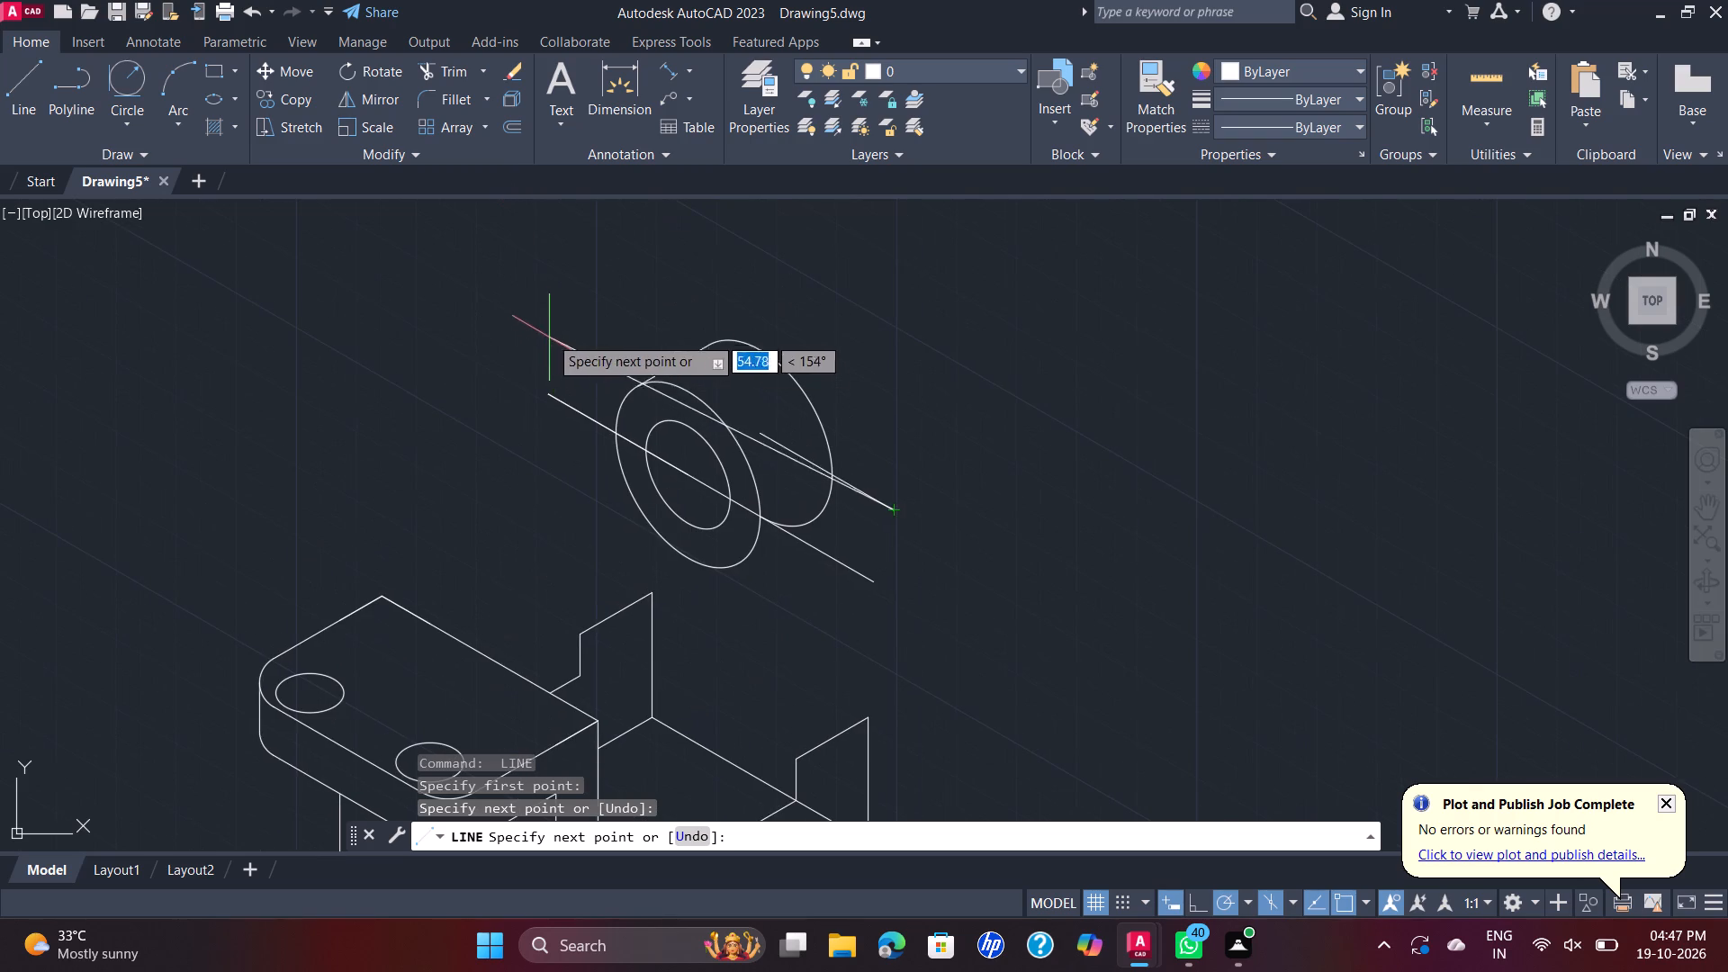
left_click(535, 307)
key("Escape")
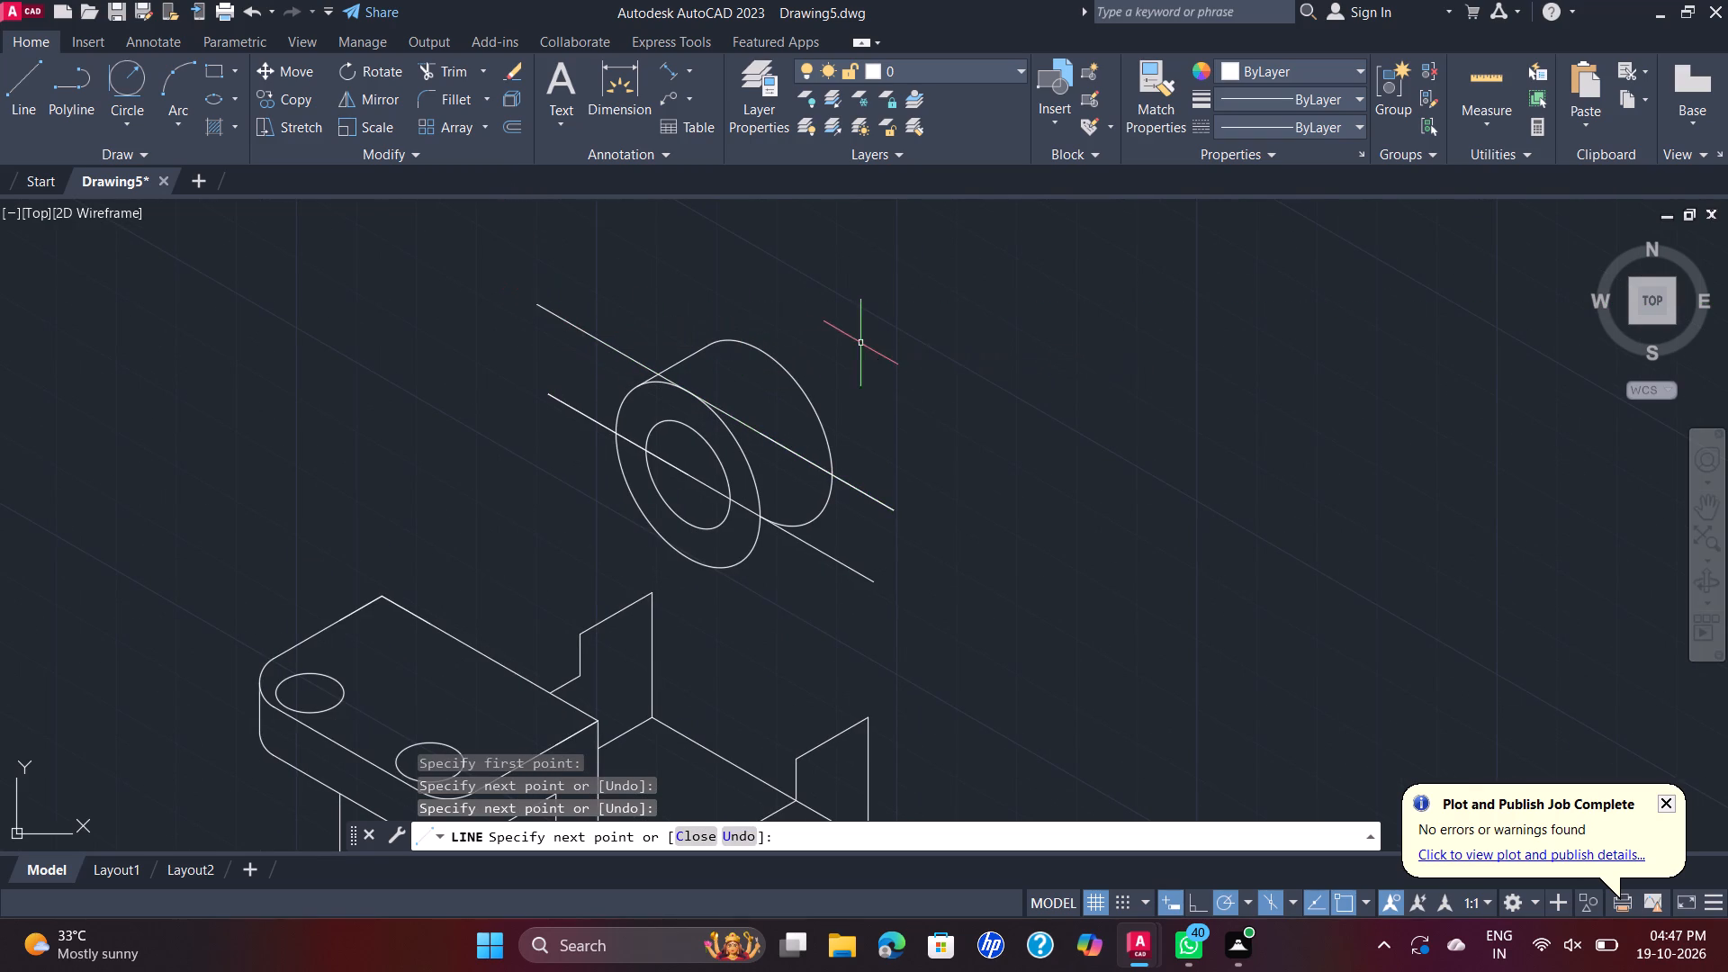
Draw a line about 35 mm long from the rear isocircle's intersection with its centreline down to the right-hand end tab's top outer corner.
key("space")
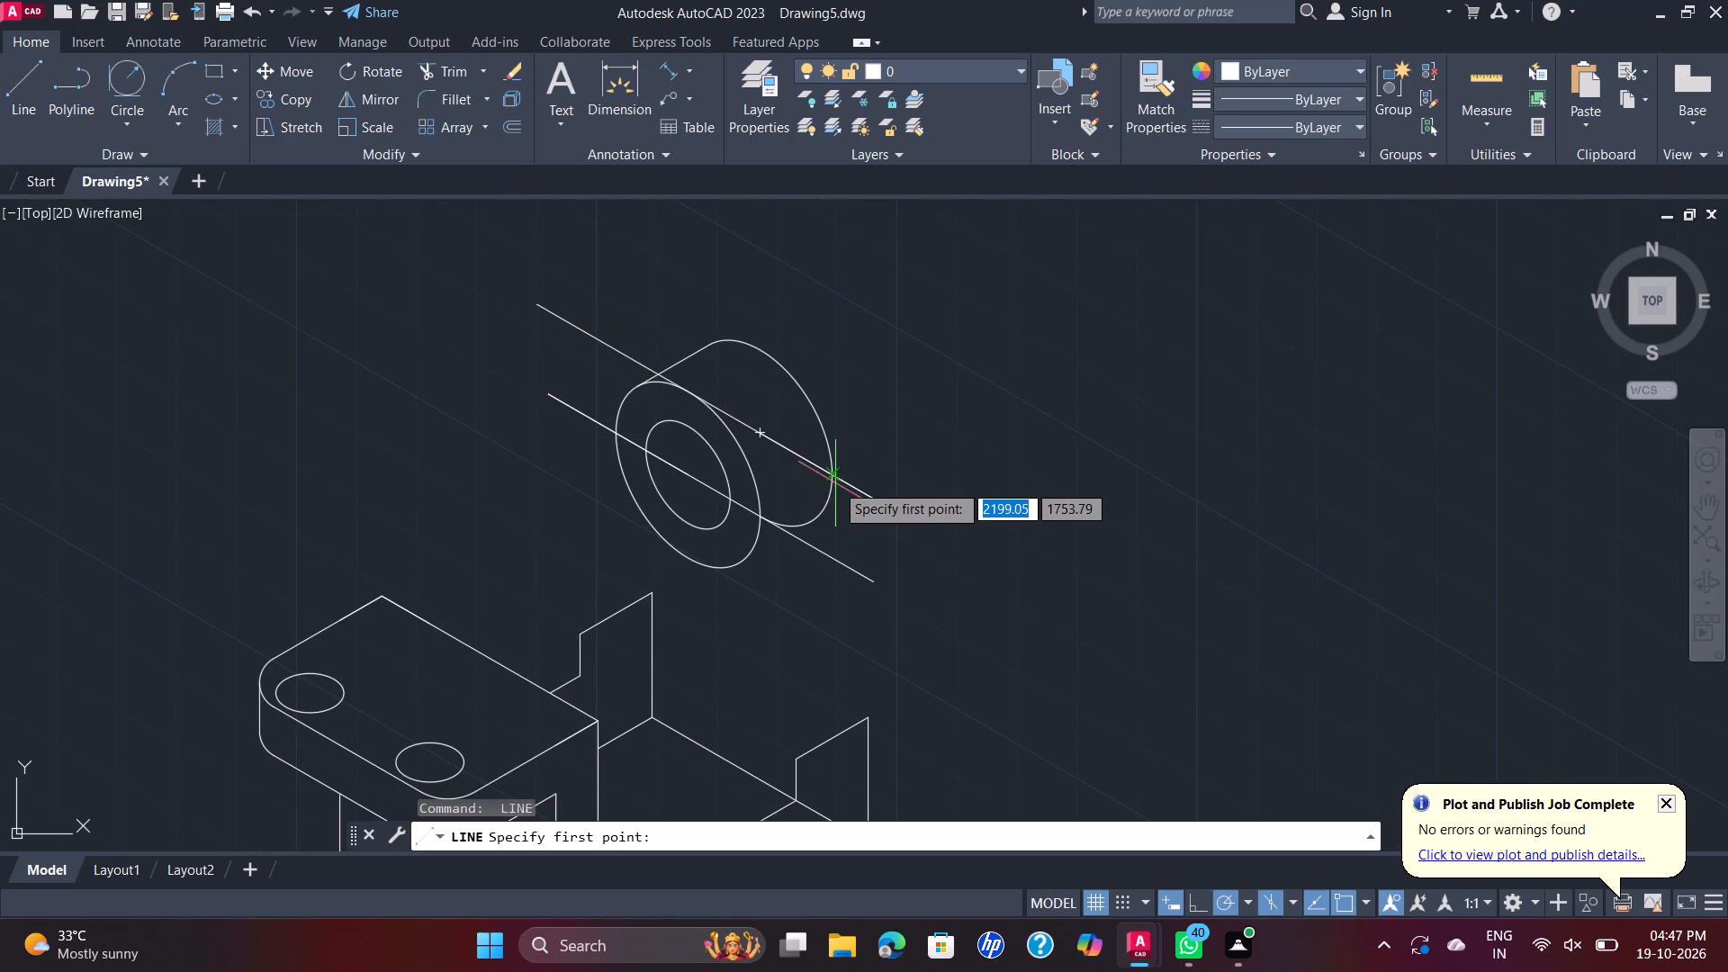
left_click(830, 475)
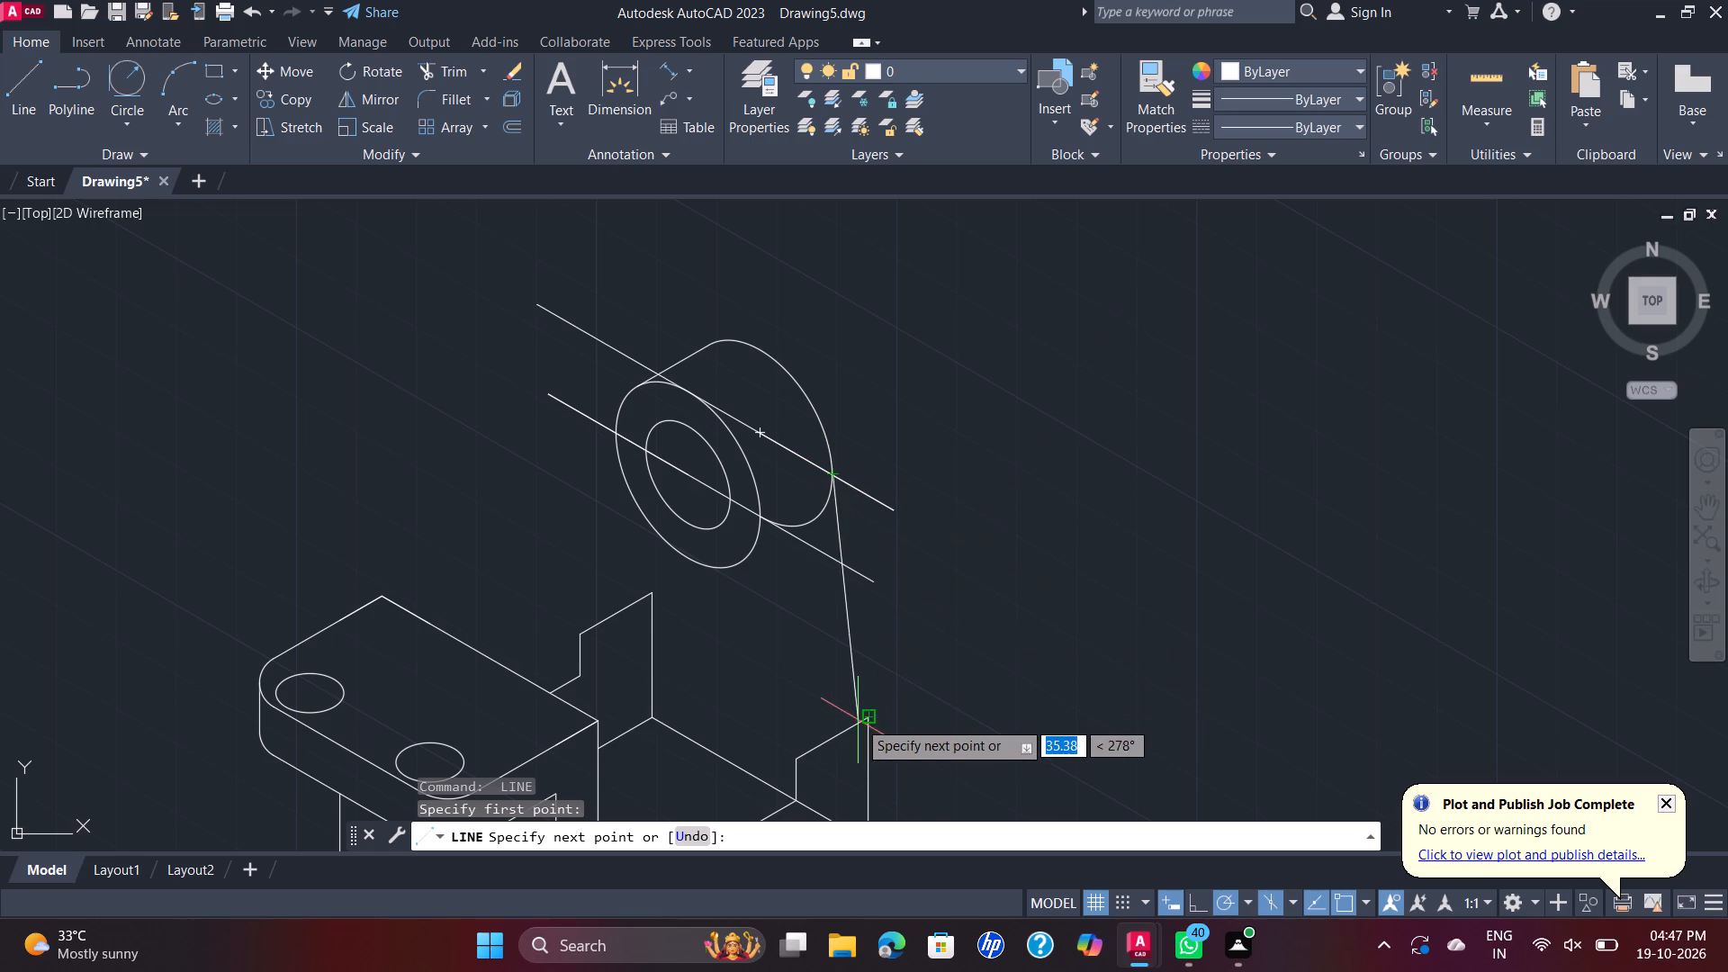
scroll(868, 715, "up", 2)
middle_click_drag(868, 715, 871, 372)
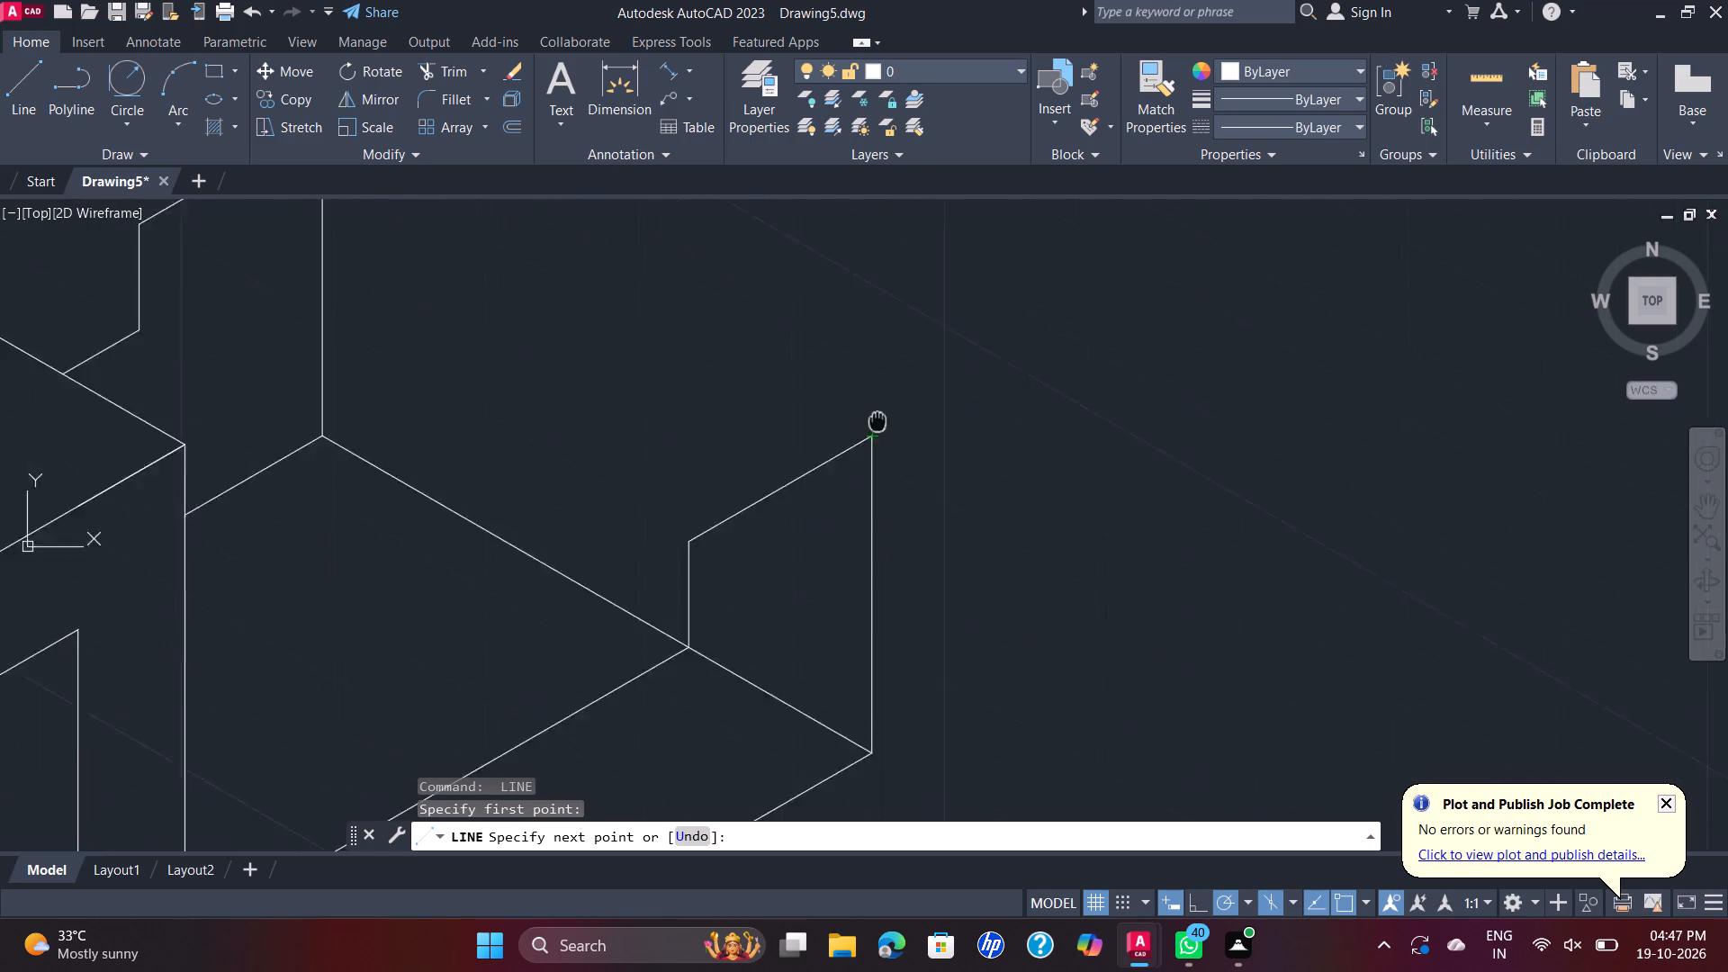
middle_click_drag(871, 372, 891, 425)
scroll(885, 415, "down", 1)
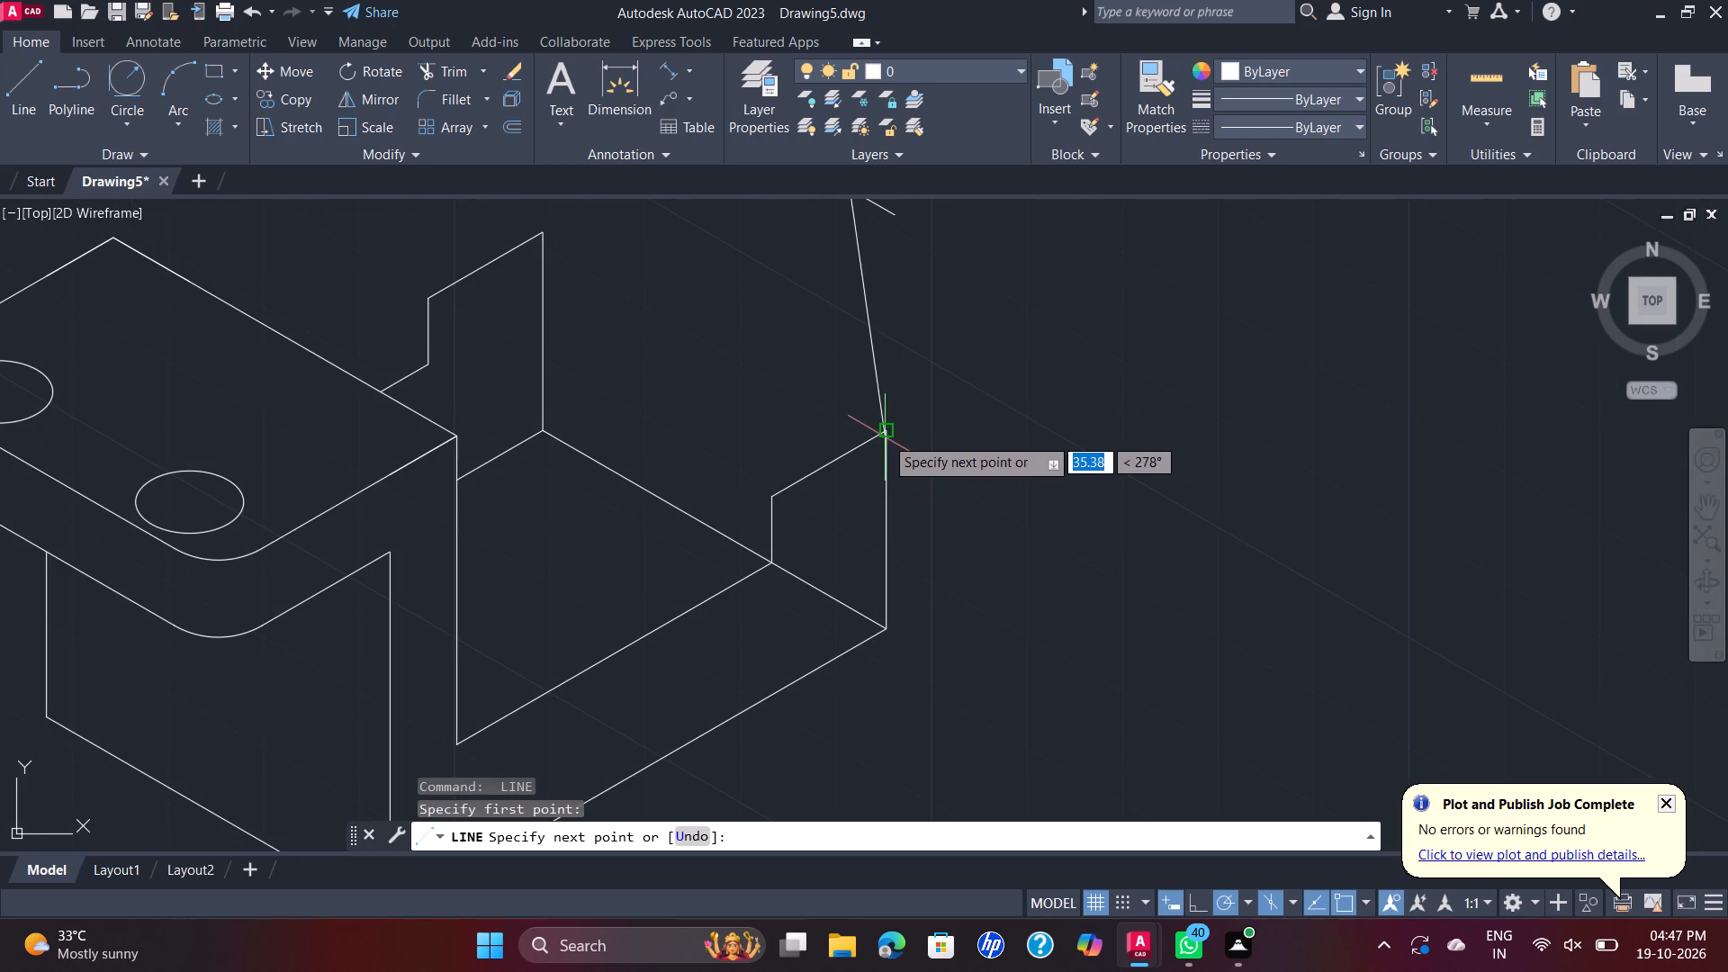
left_click(882, 433)
scroll(884, 430, "down", 2)
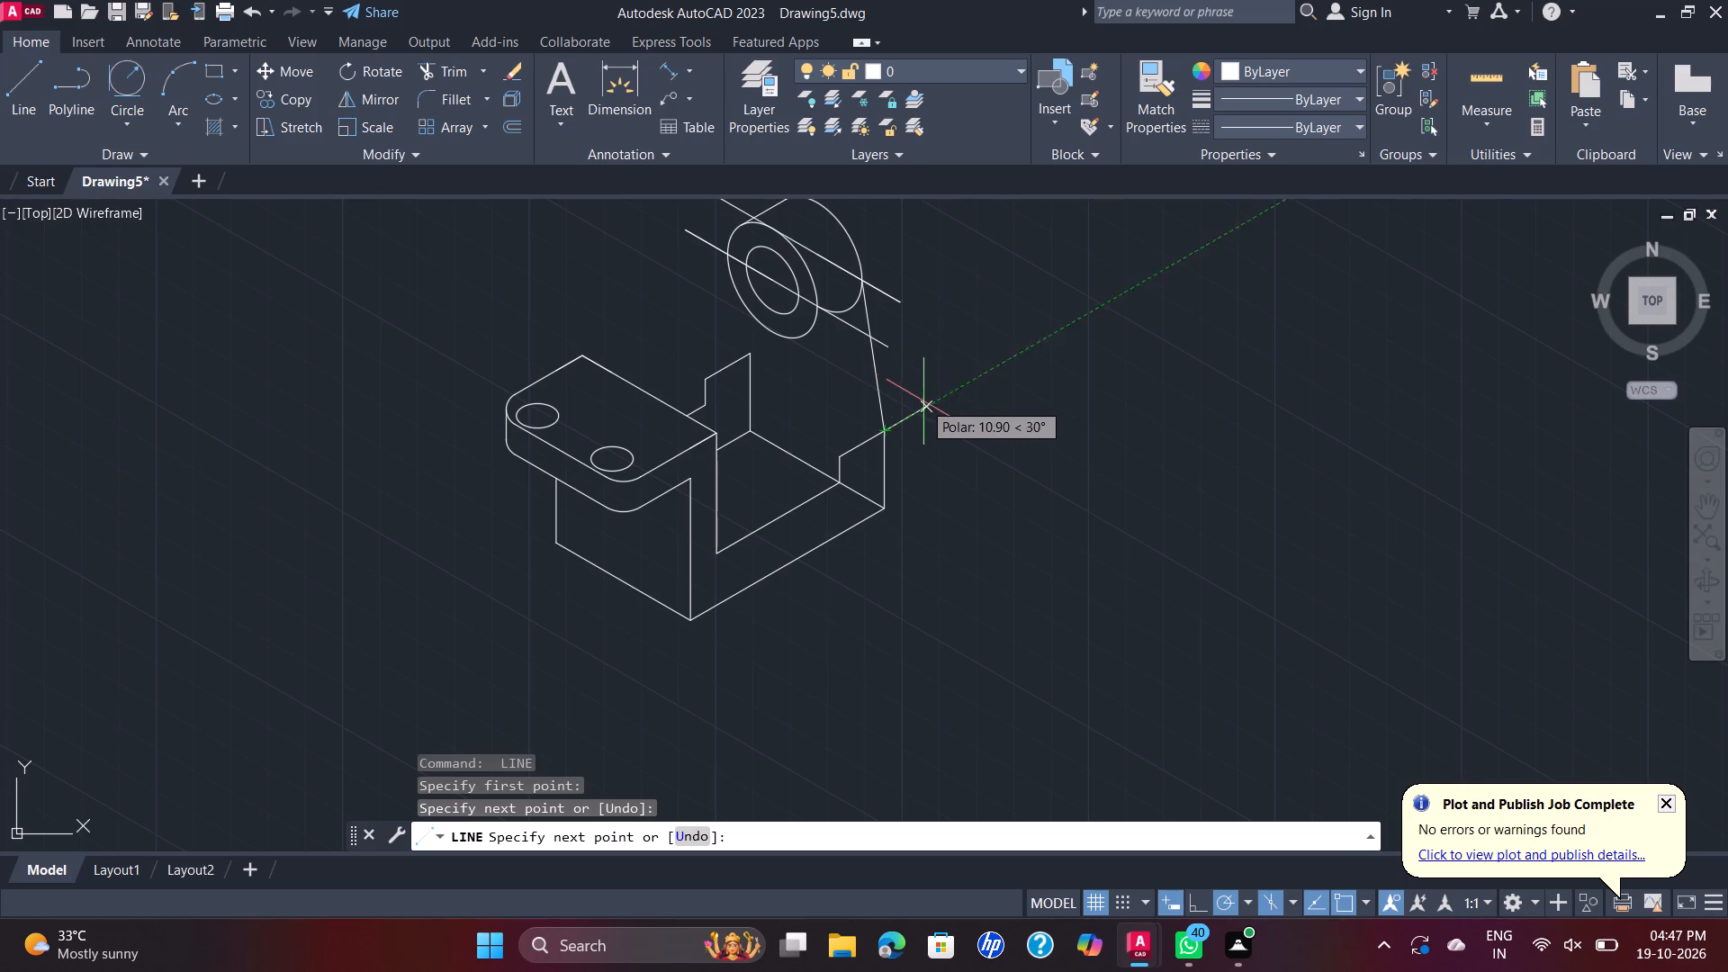
key("Escape")
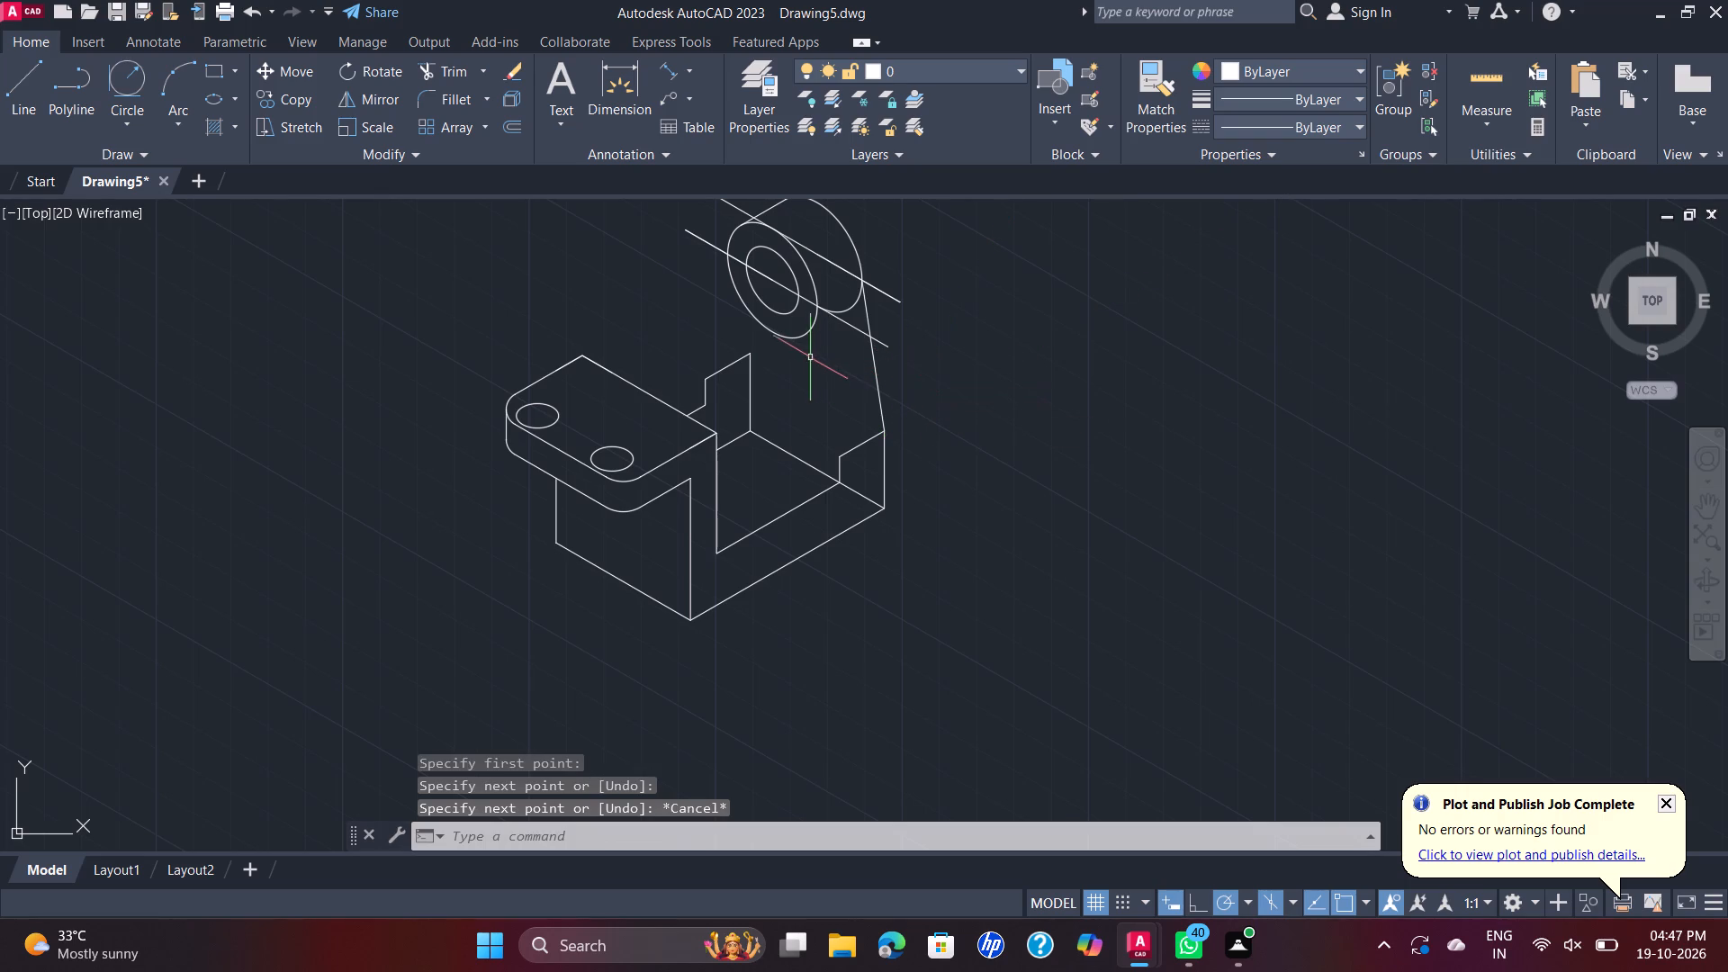
Draw the front face's two slanted side lines from the front outer isocircle's centreline intersections to the end tabs' front top corners.
key("space")
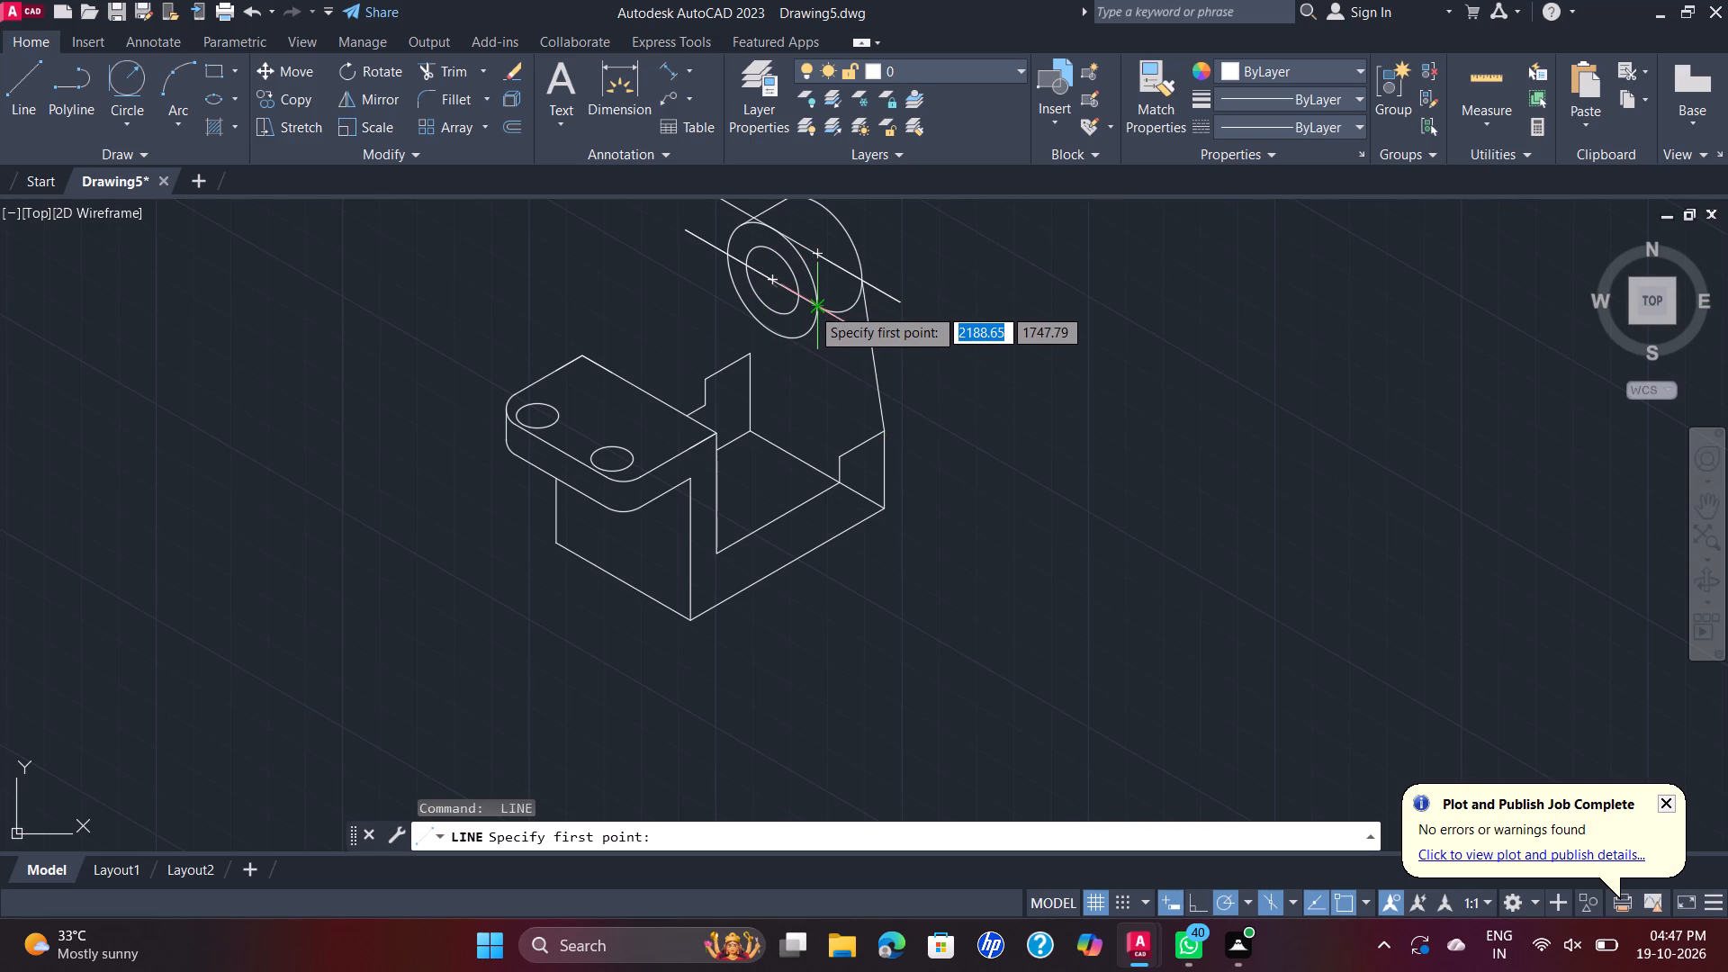
left_click(817, 306)
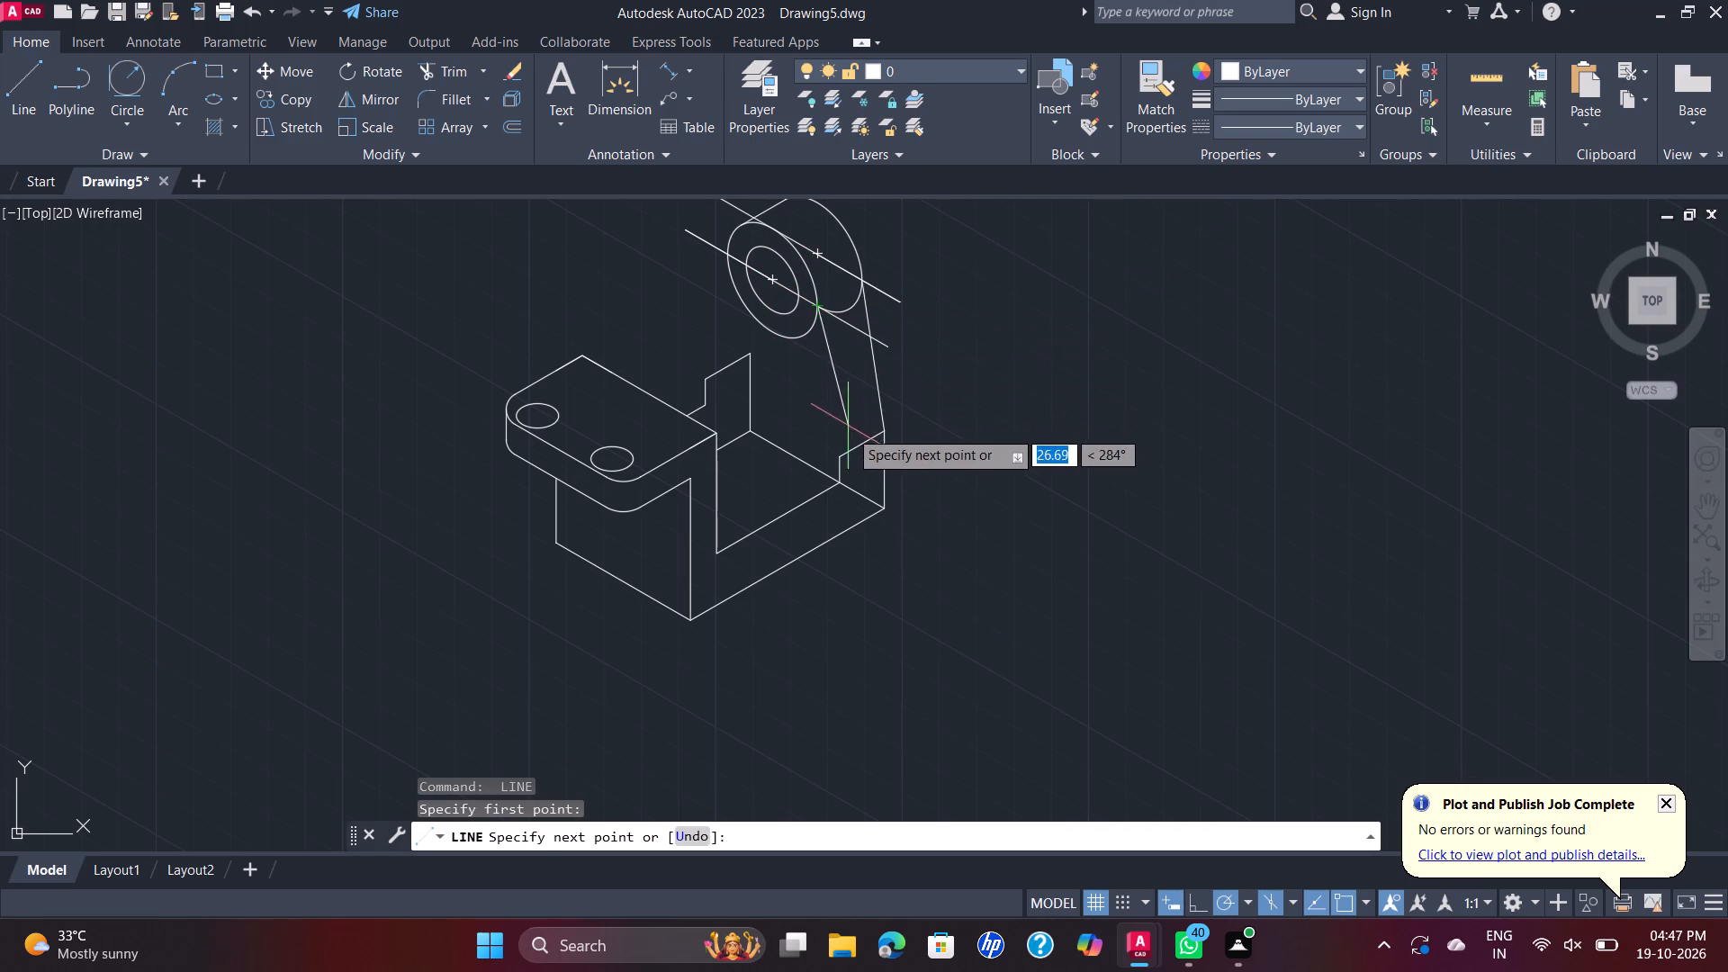
left_click(842, 454)
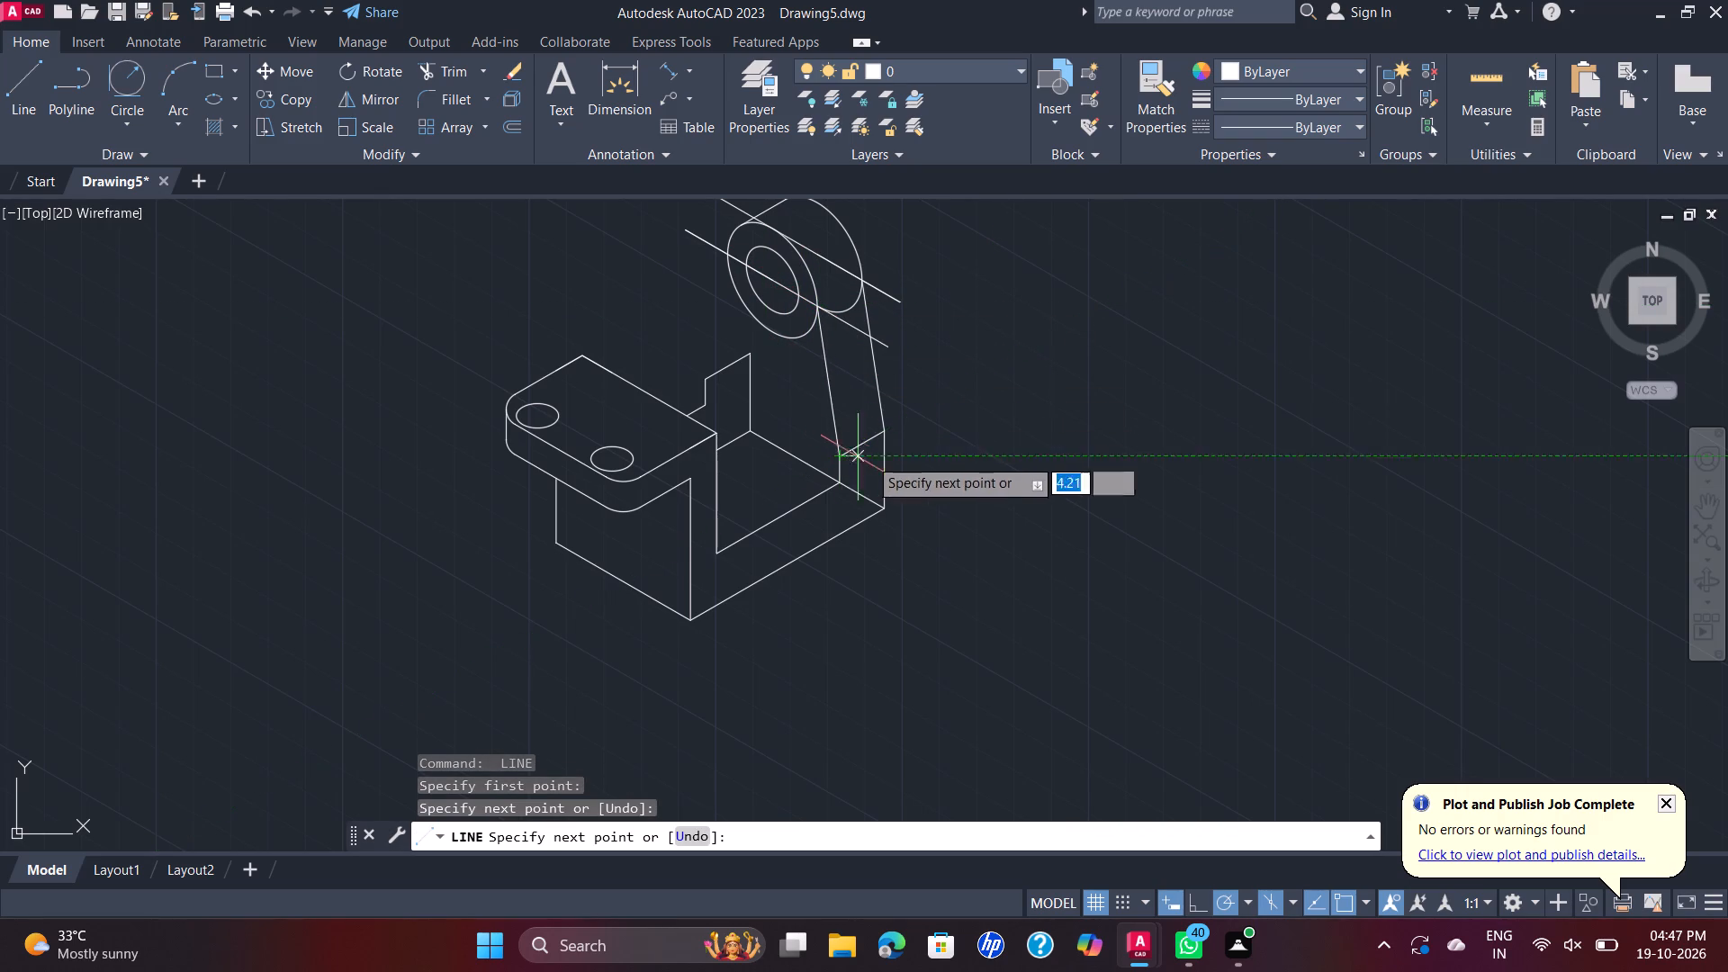
key("Escape")
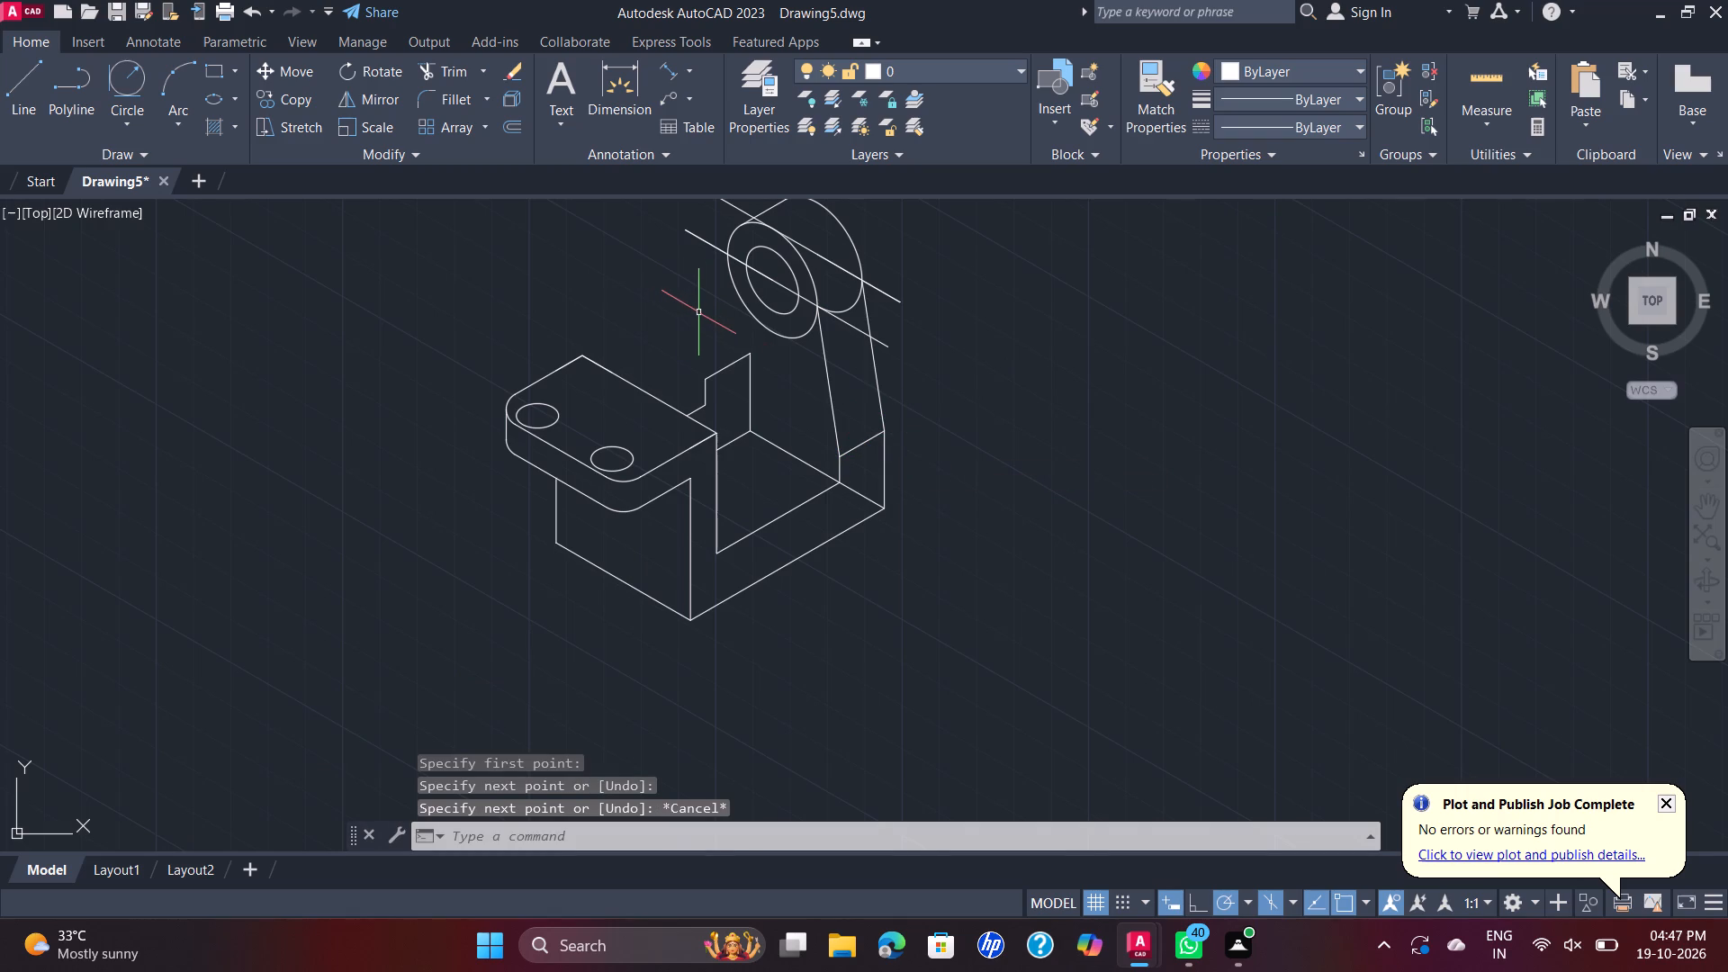
key("space")
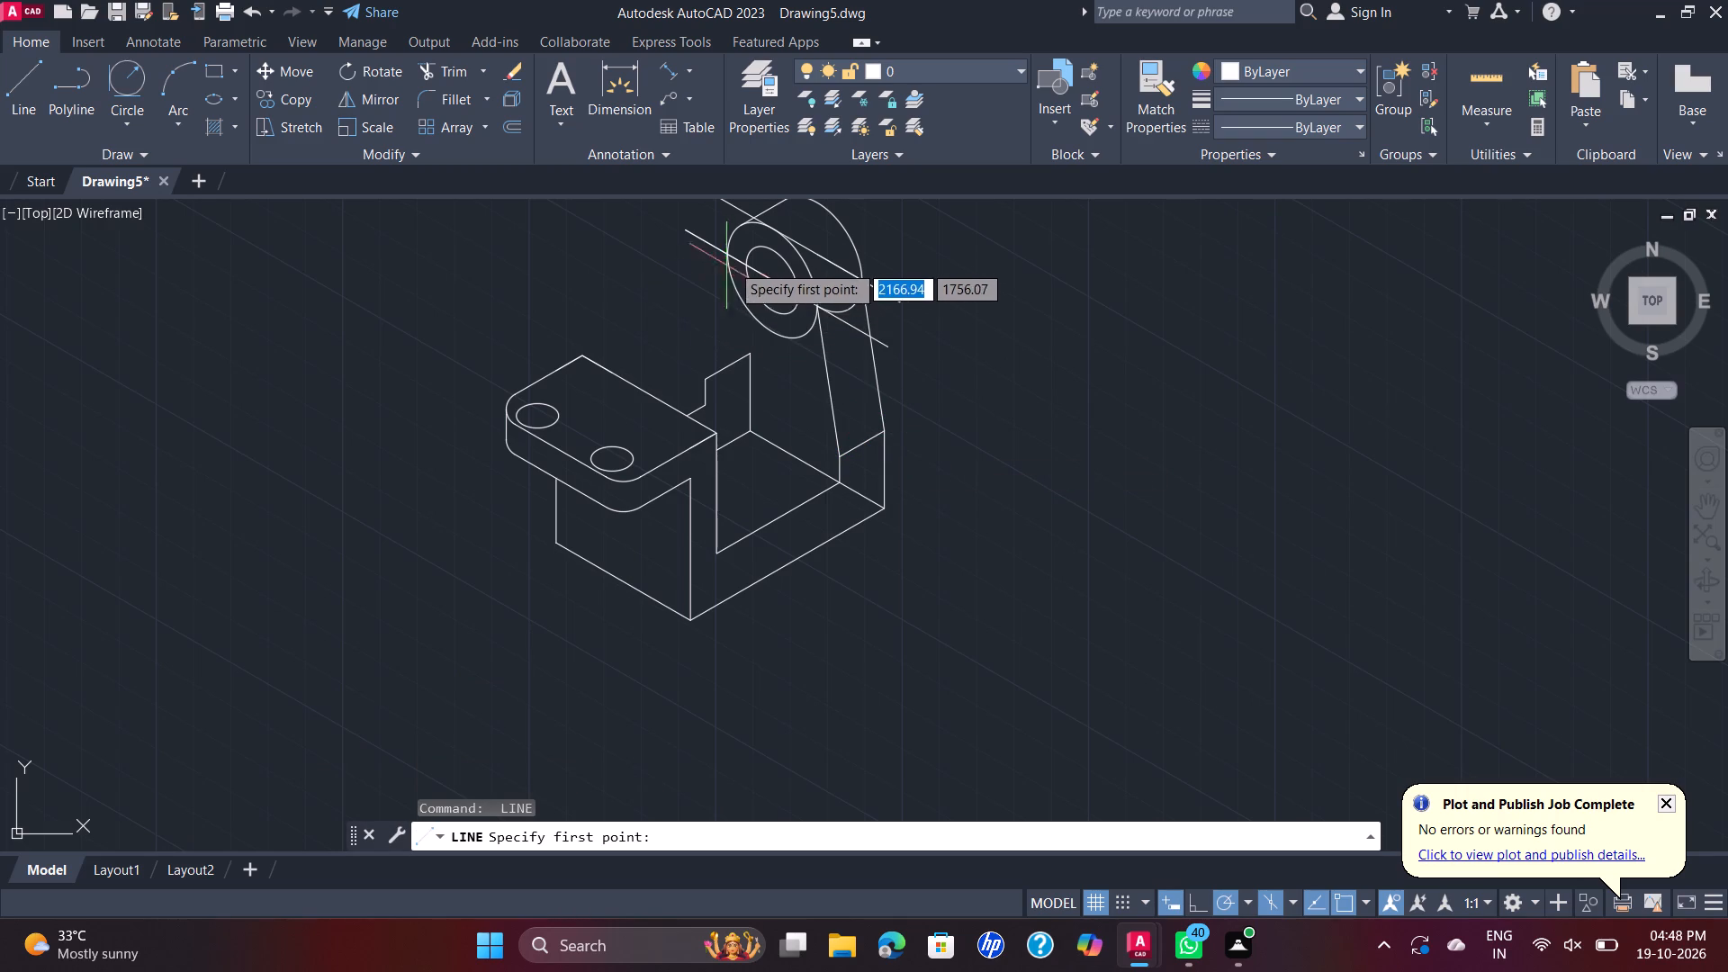
left_click(724, 258)
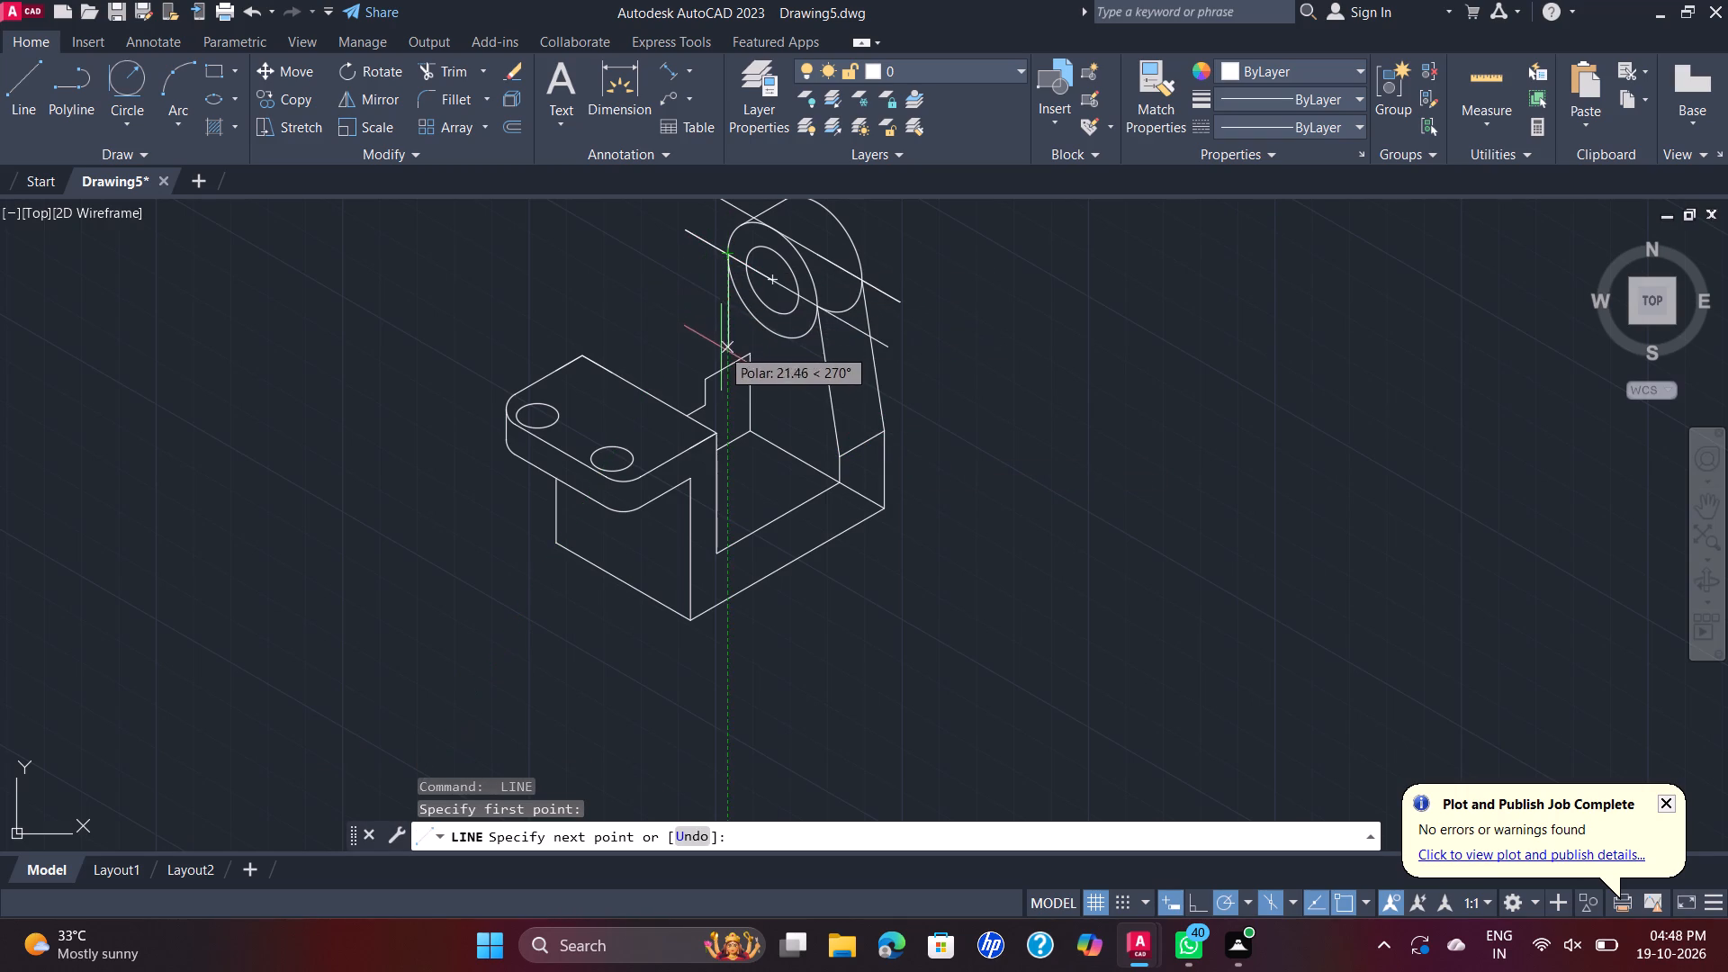
left_click(706, 379)
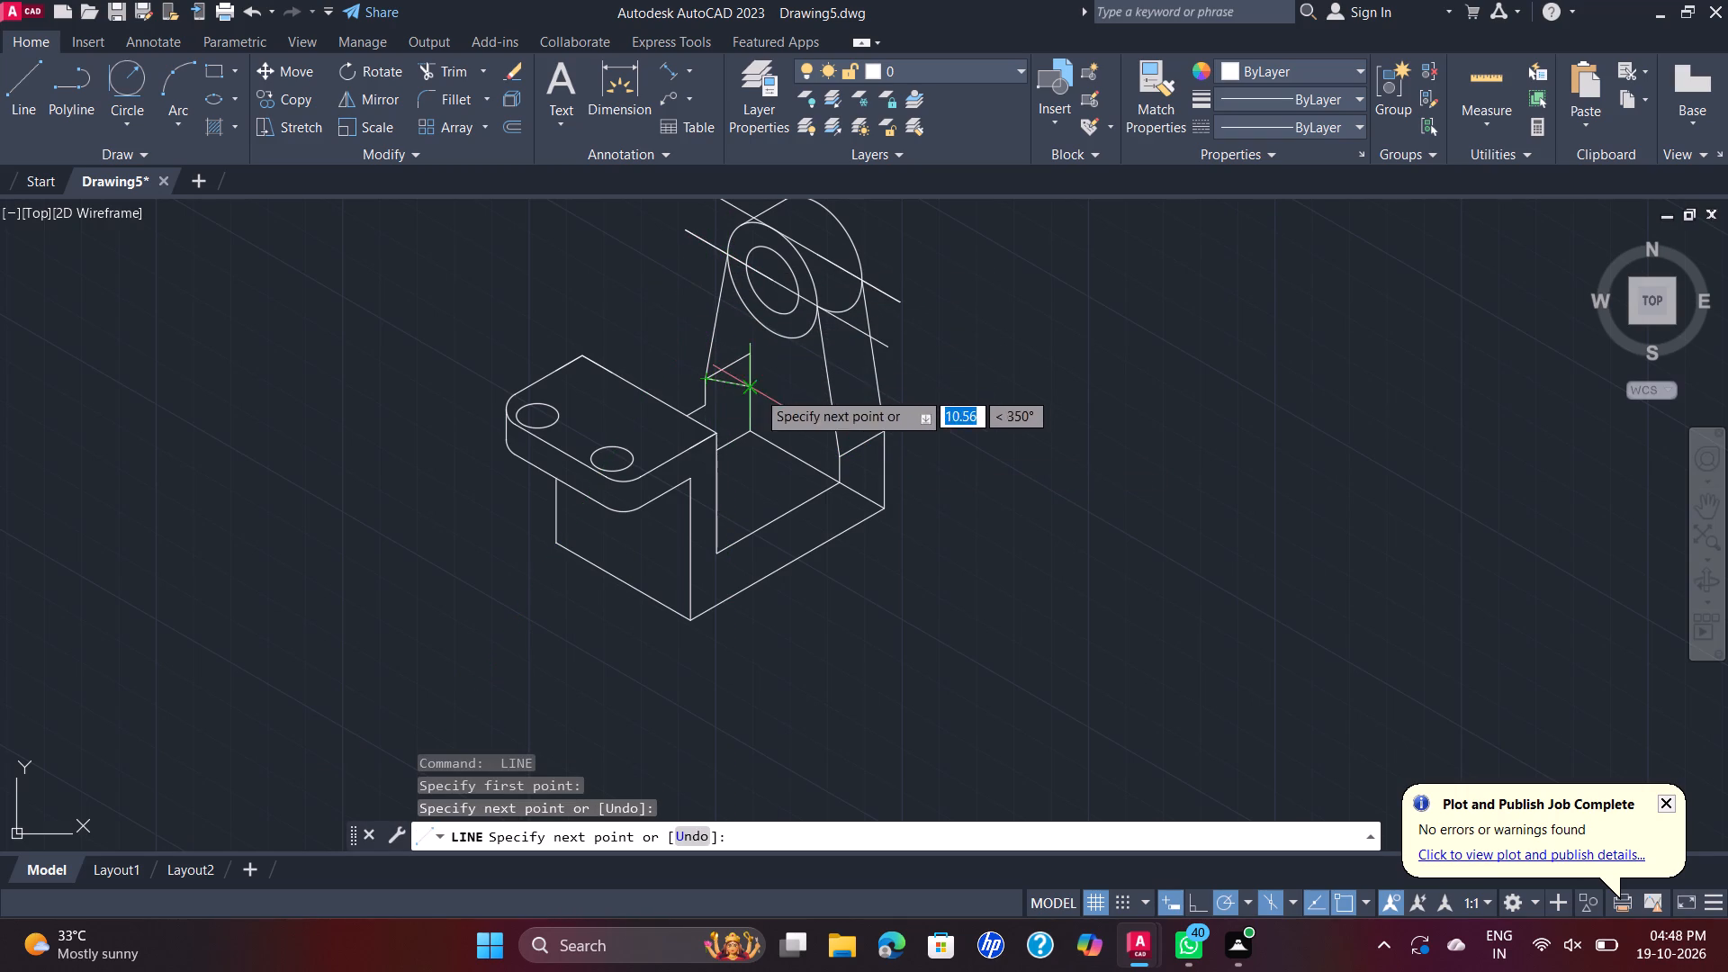
key("Escape")
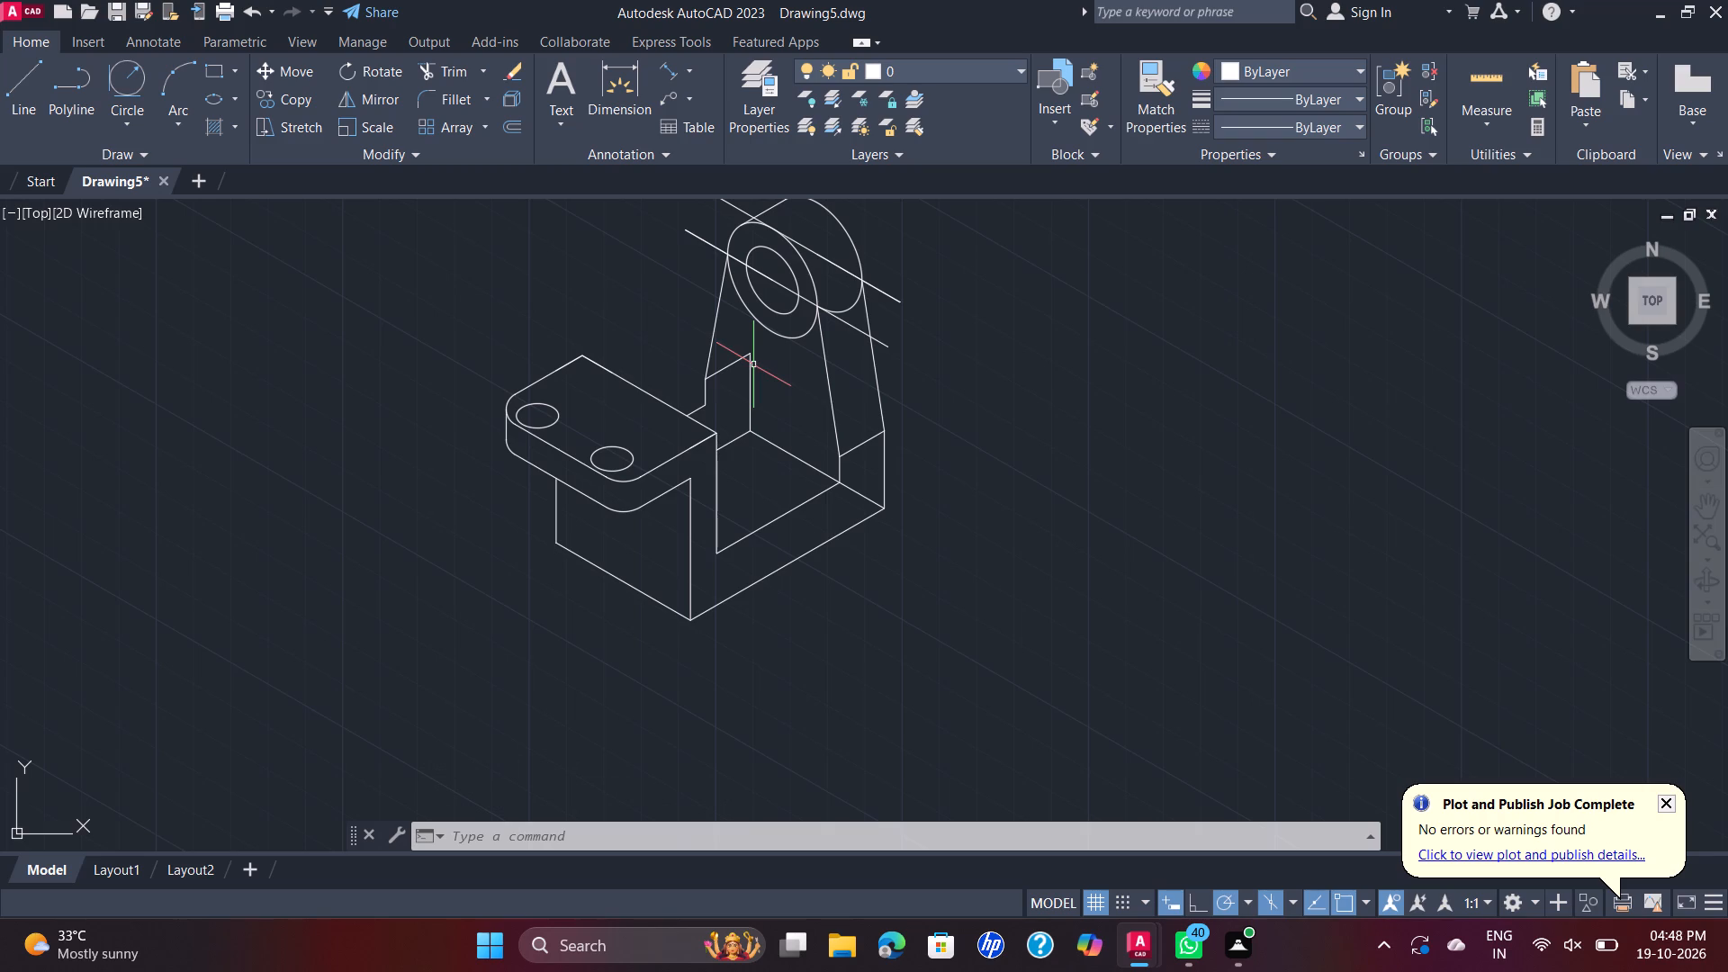
Erase the left-hand end tab's sloping top edge and its inner vertical edge.
scroll(753, 364, "down", 1)
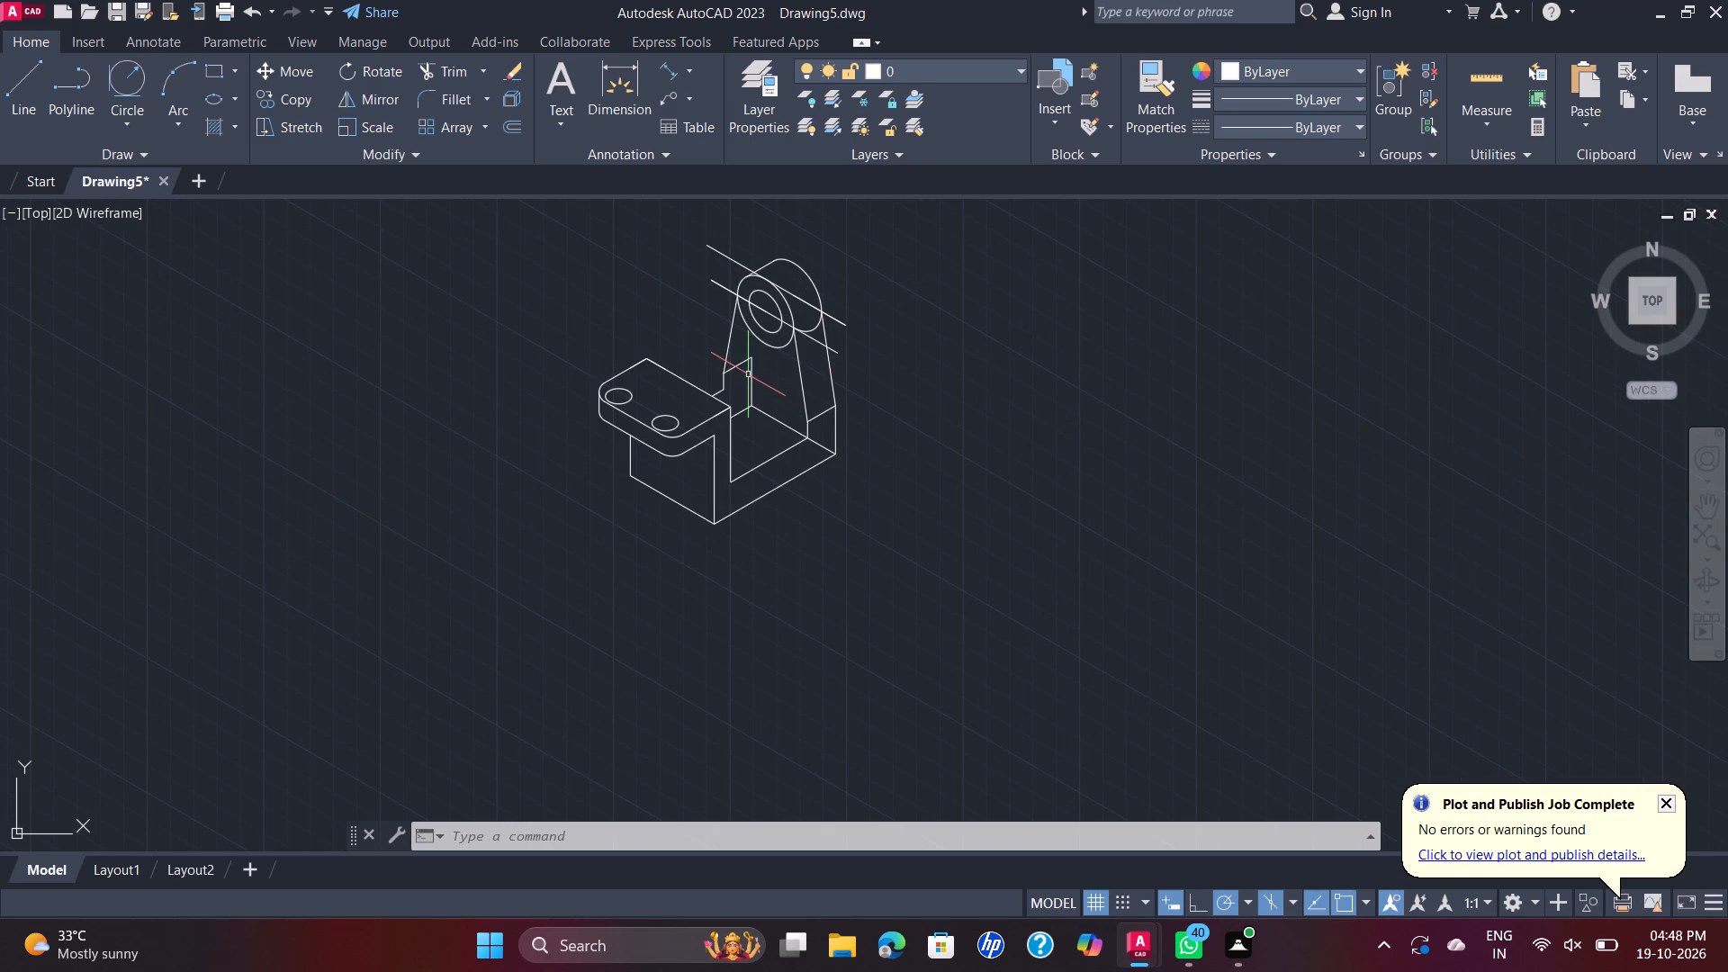
left_click(746, 359)
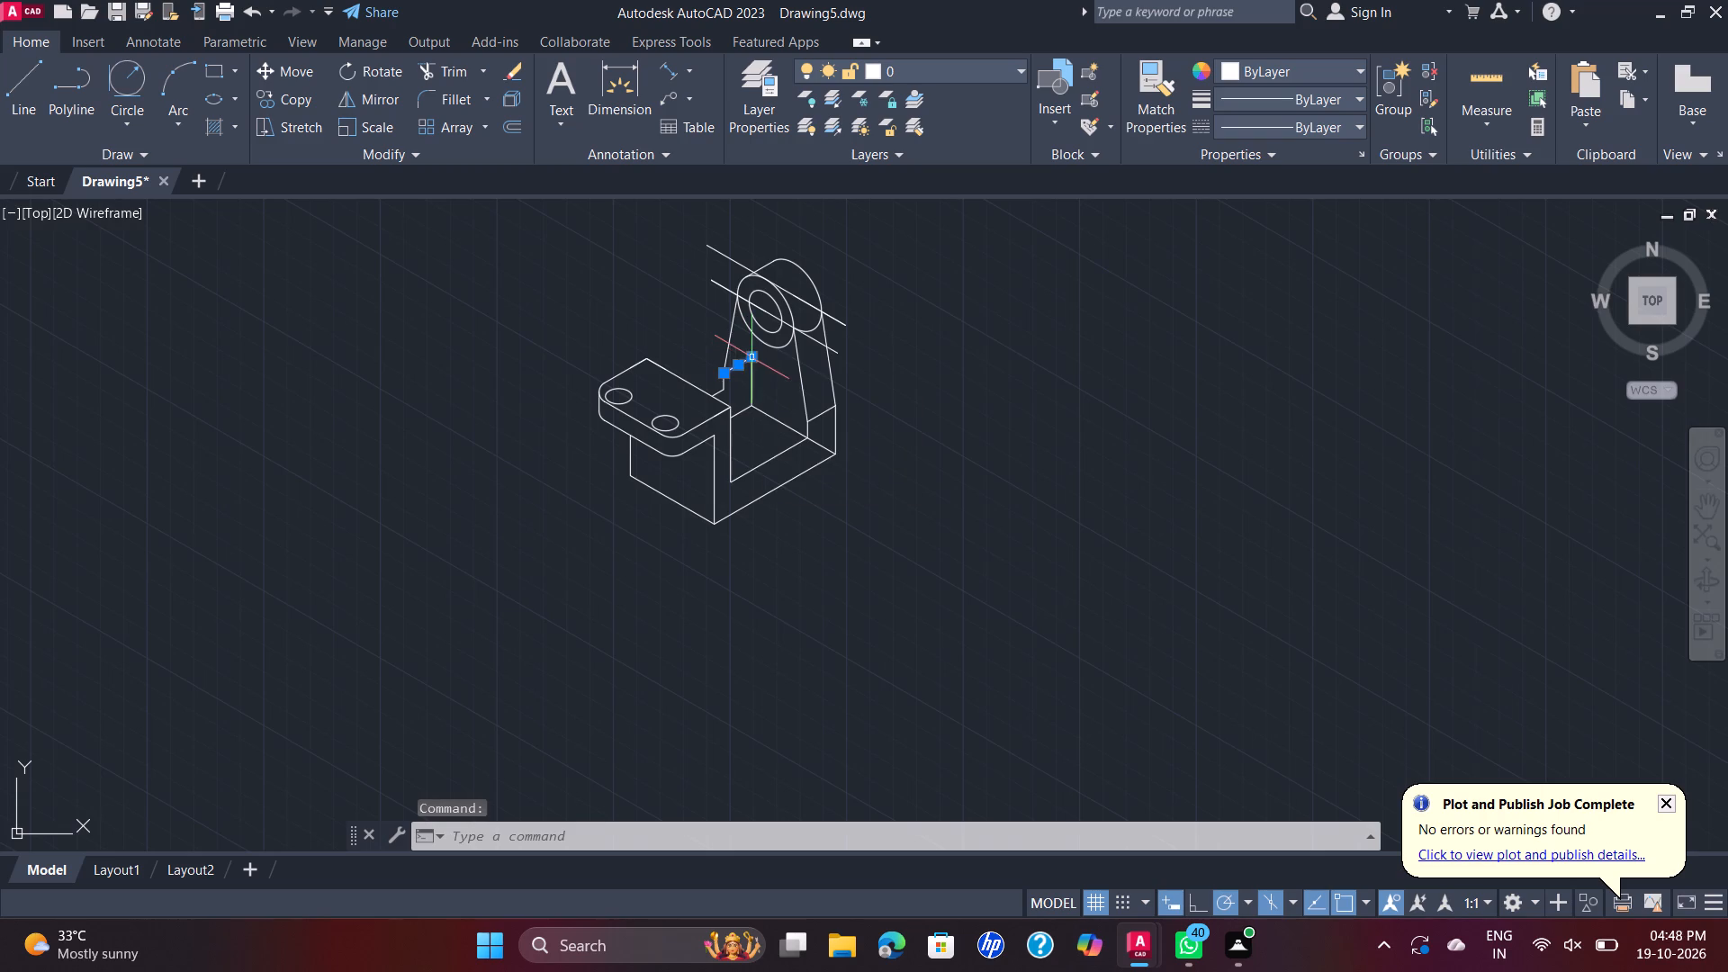
left_click(752, 368)
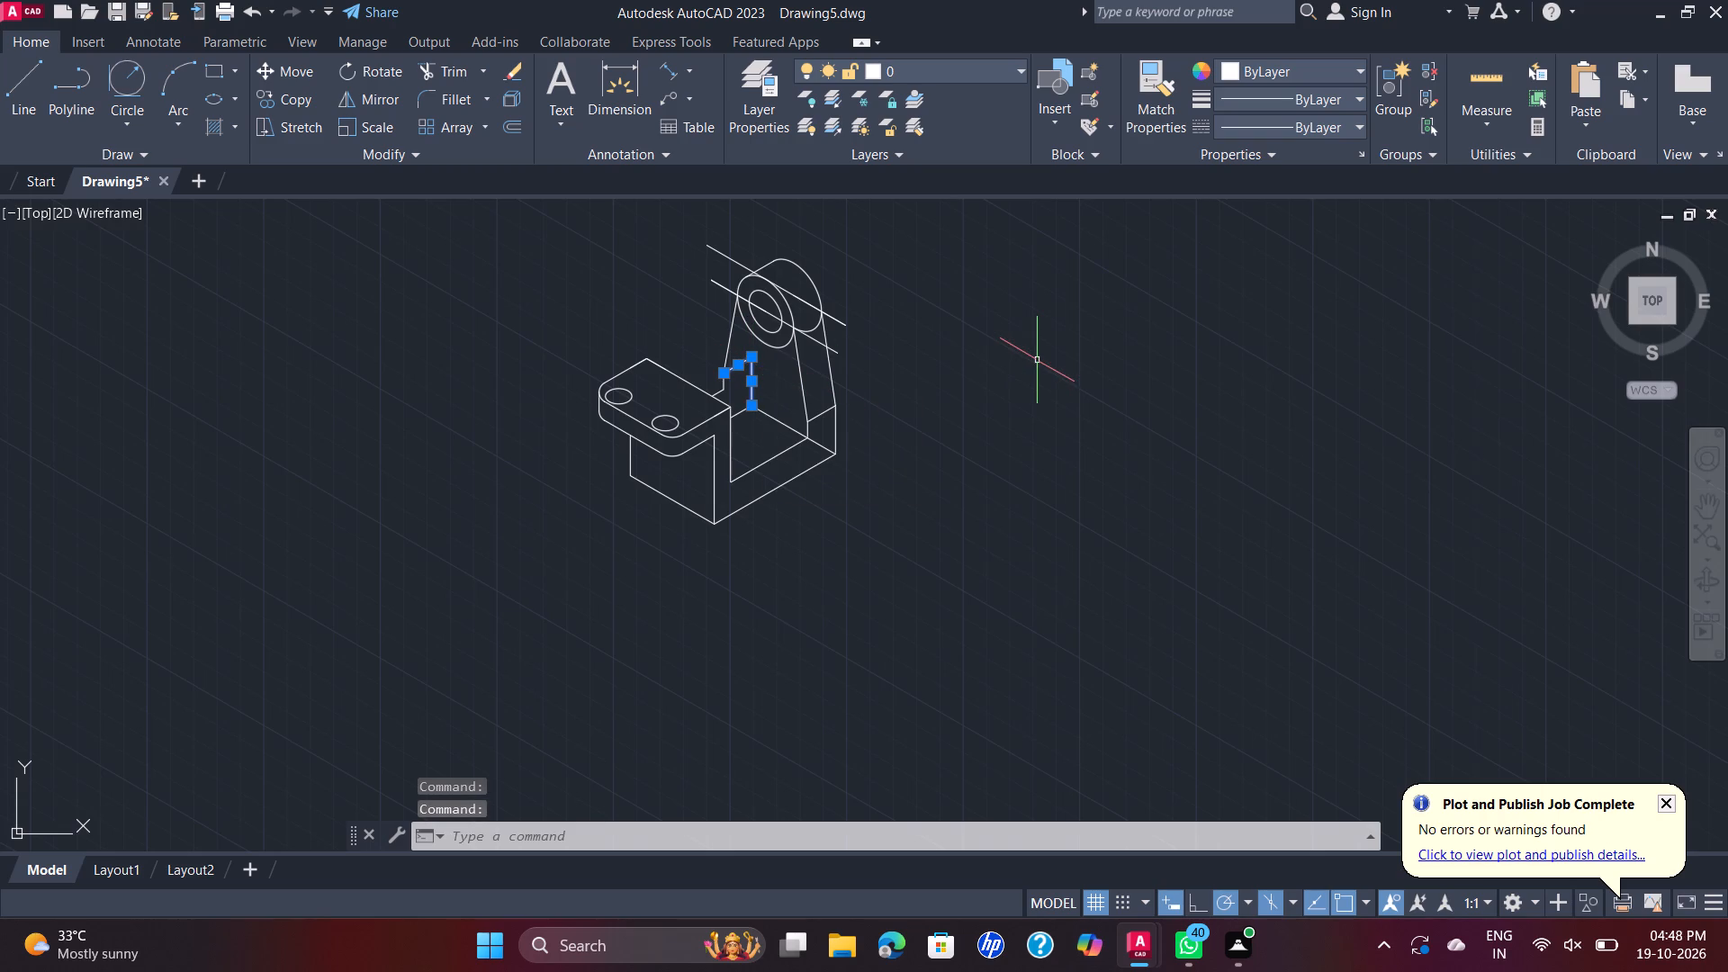
key("Delete")
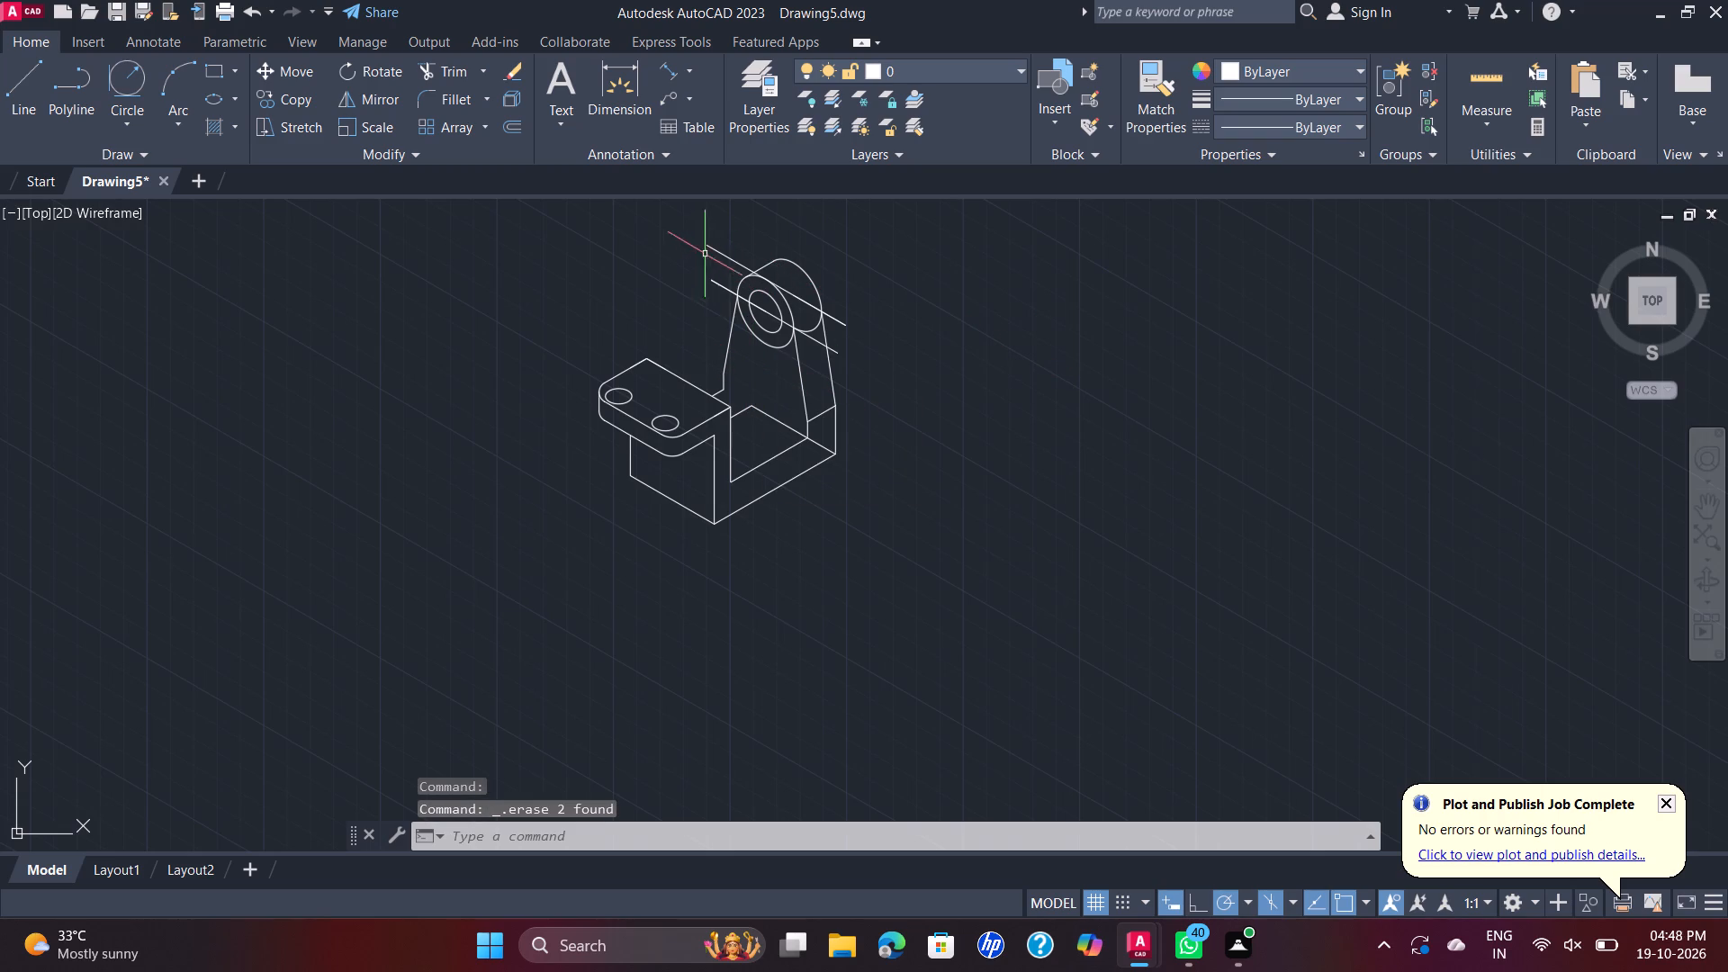
Erase the construction centrelines and leftover line segment through the front and rear isocircles of the boss.
left_click(729, 245)
left_click(711, 292)
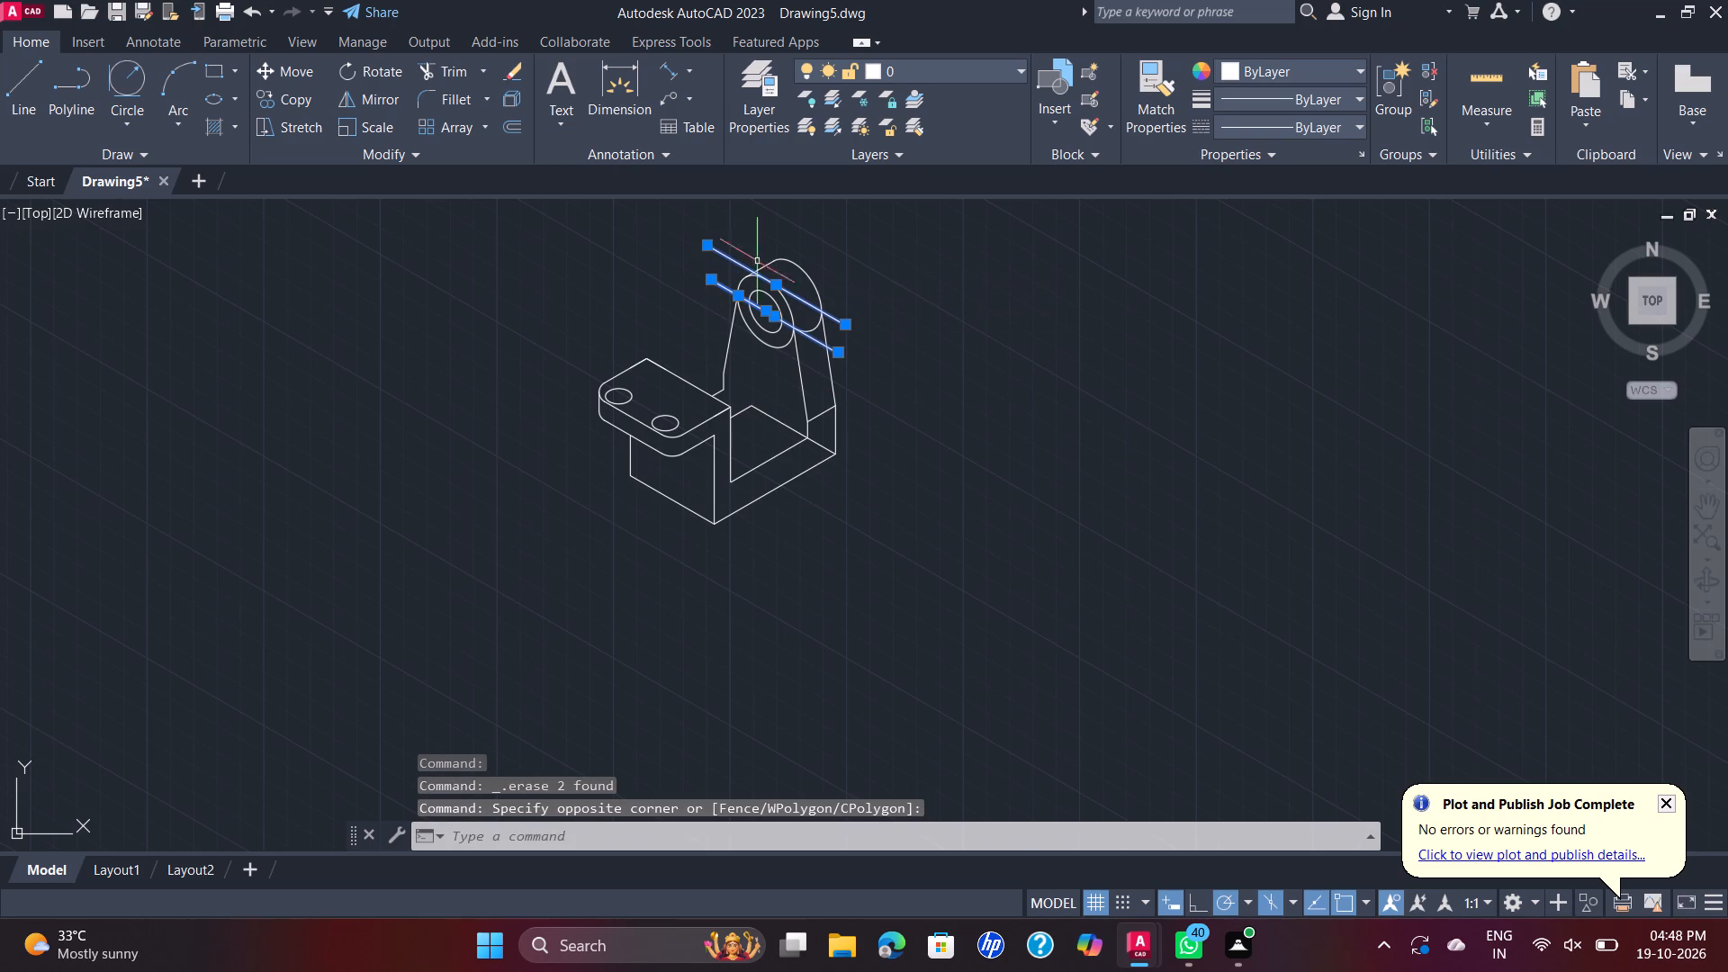
key("Delete")
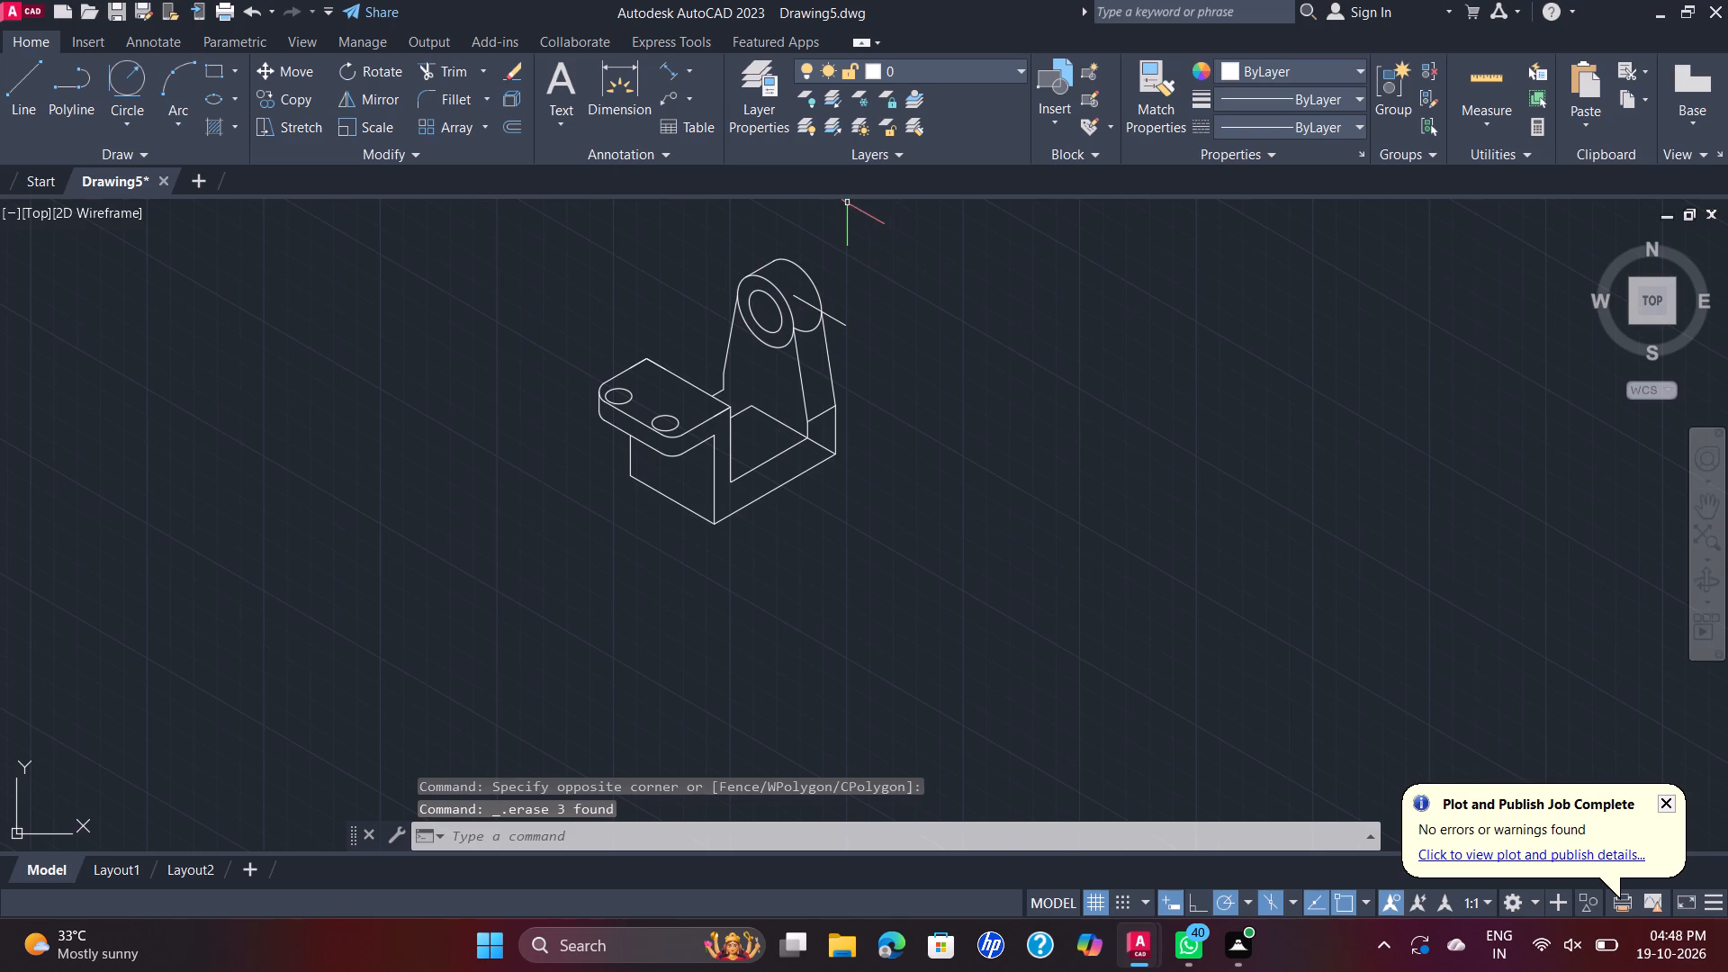
left_click(836, 320)
key("Delete")
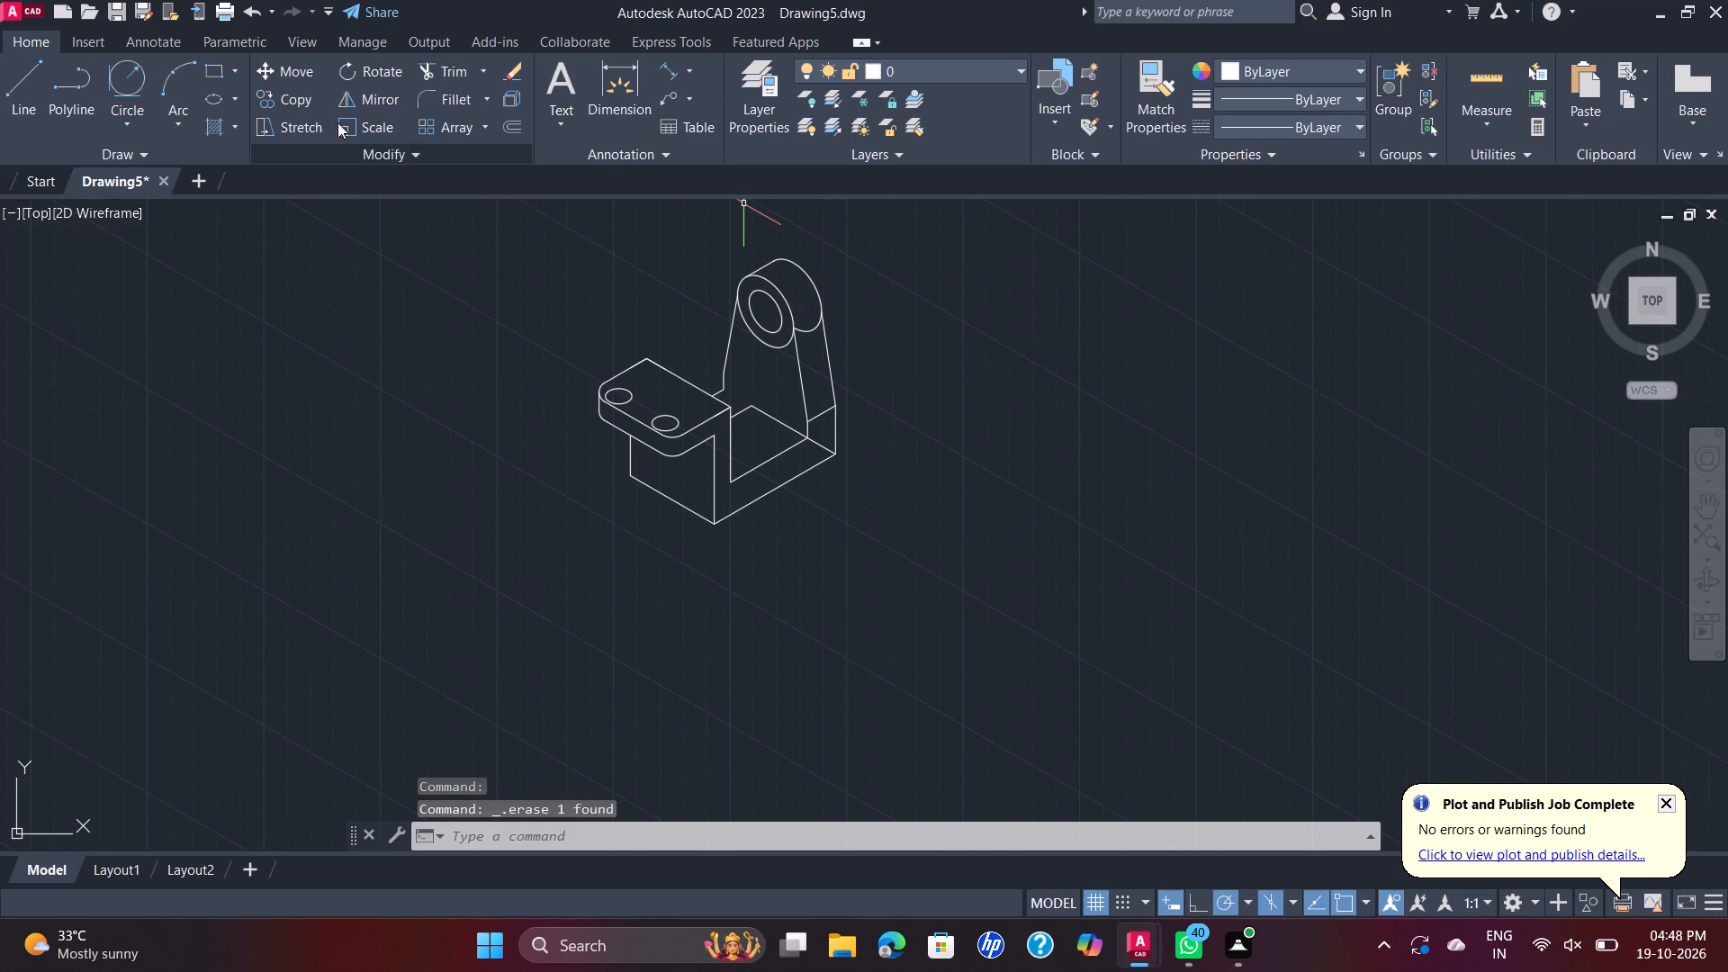
Trim the lower arcs of the rear and front outer isocircles between the upright's slanted side lines.
left_click(435, 67)
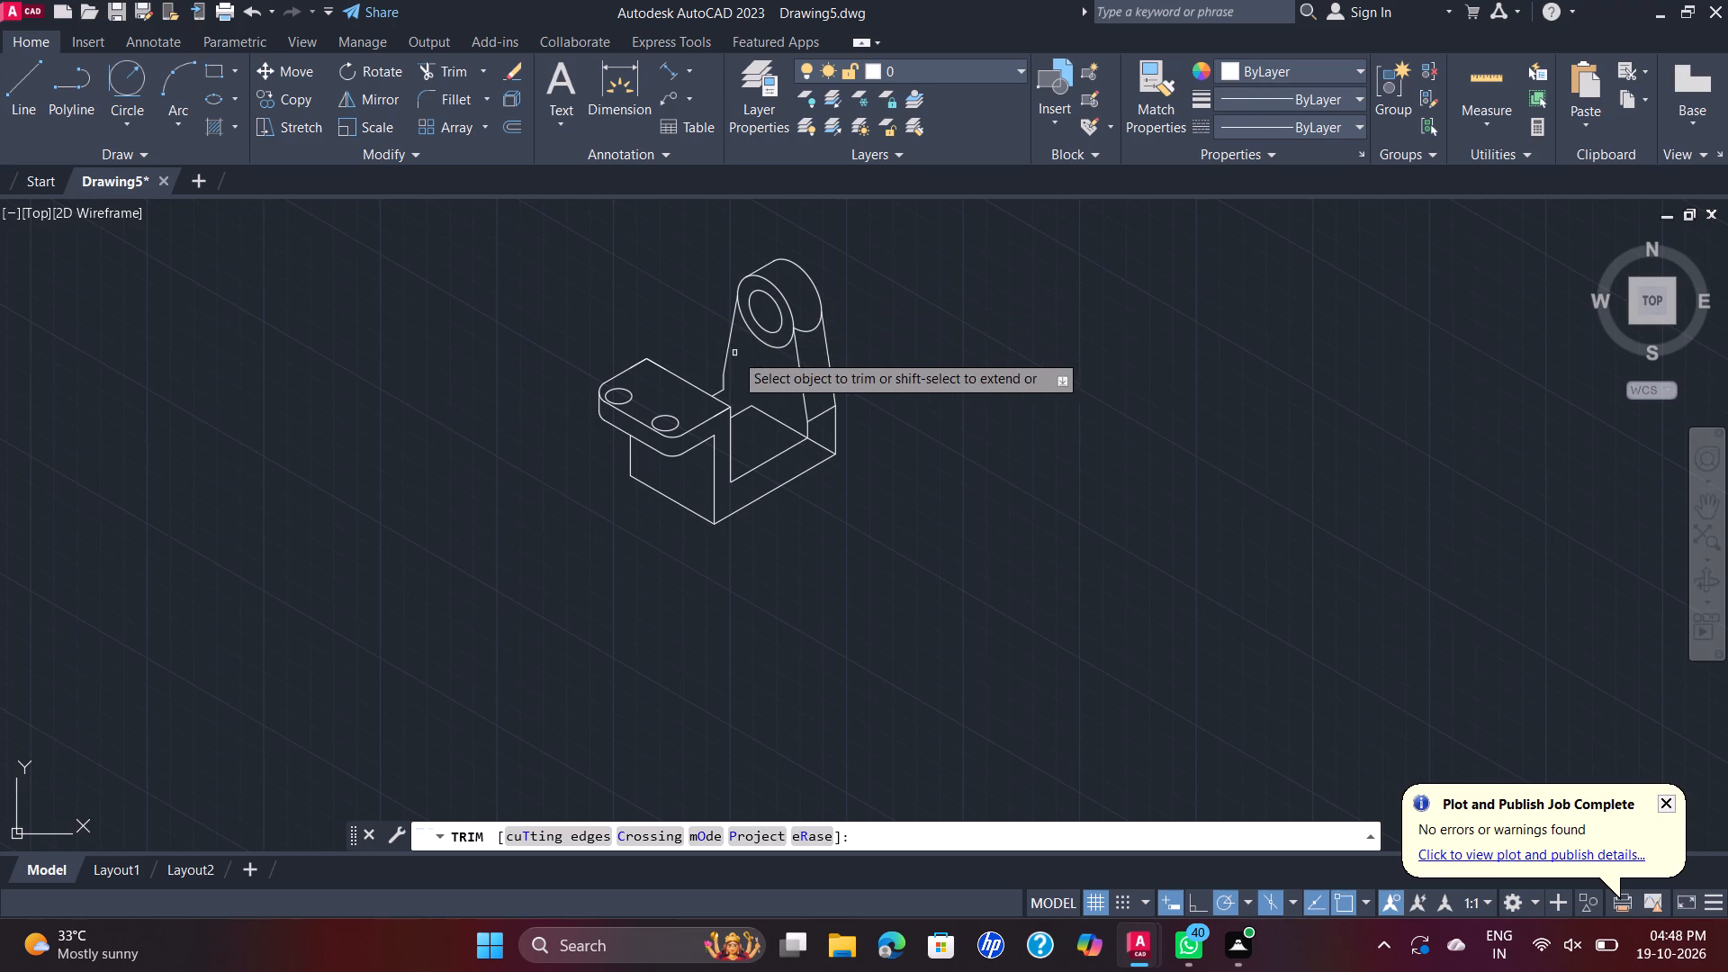
left_click(813, 329)
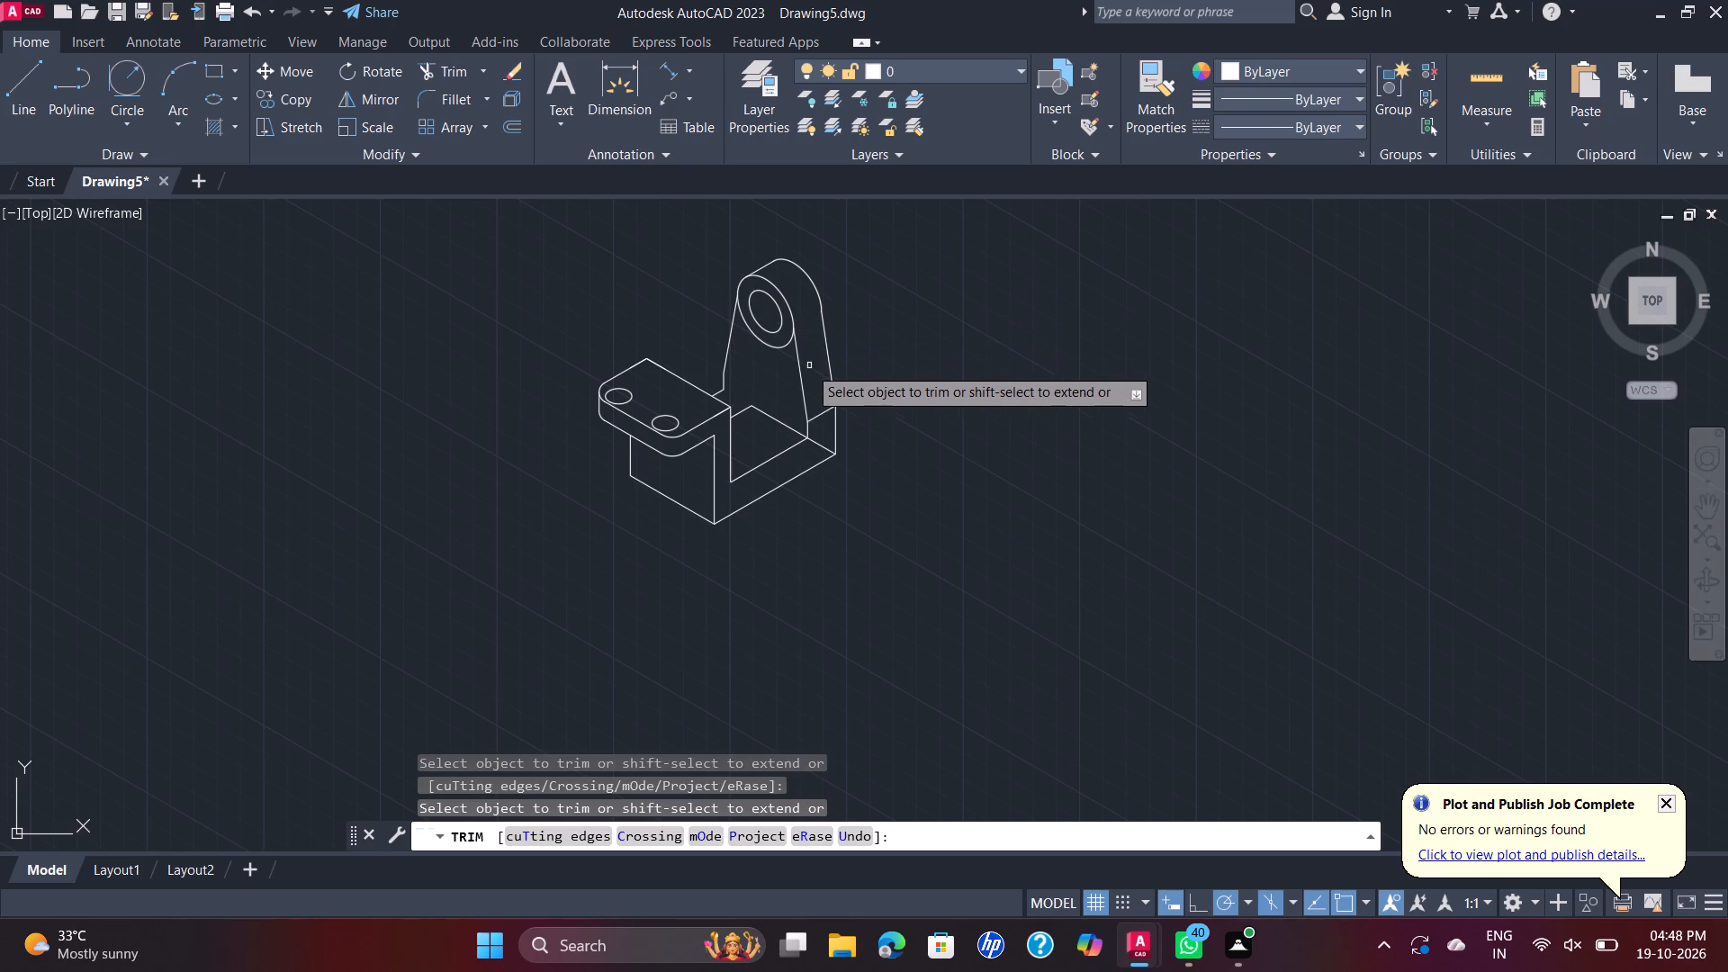
left_click(775, 344)
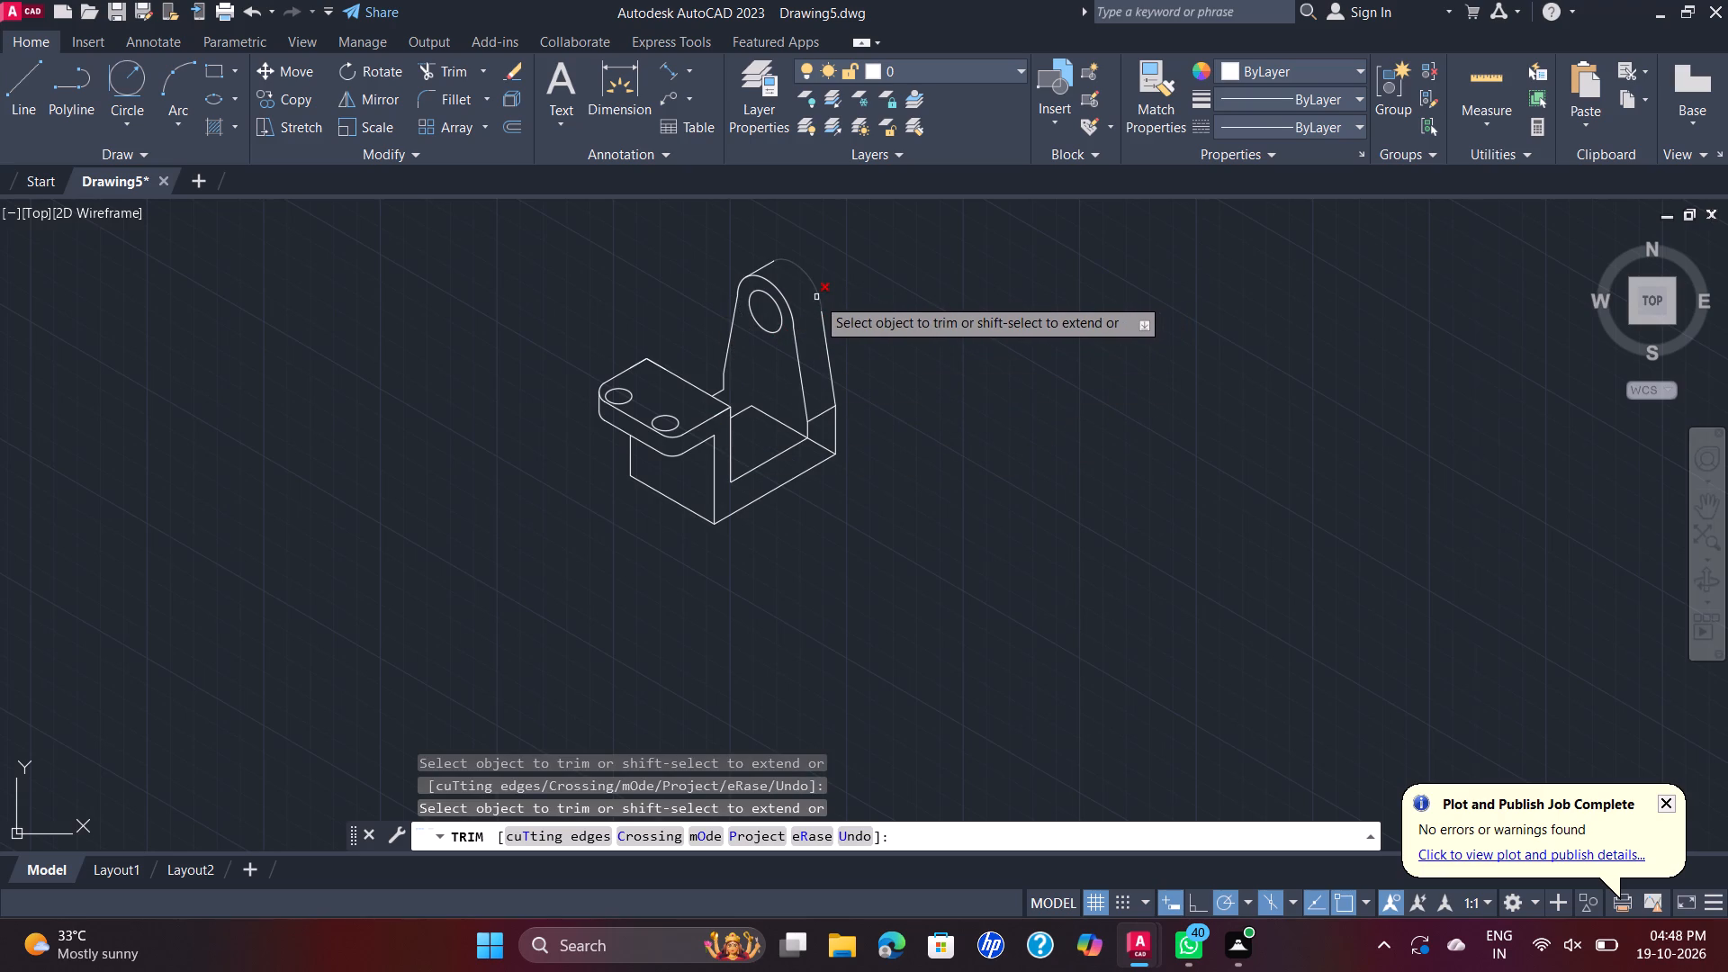
key("Escape")
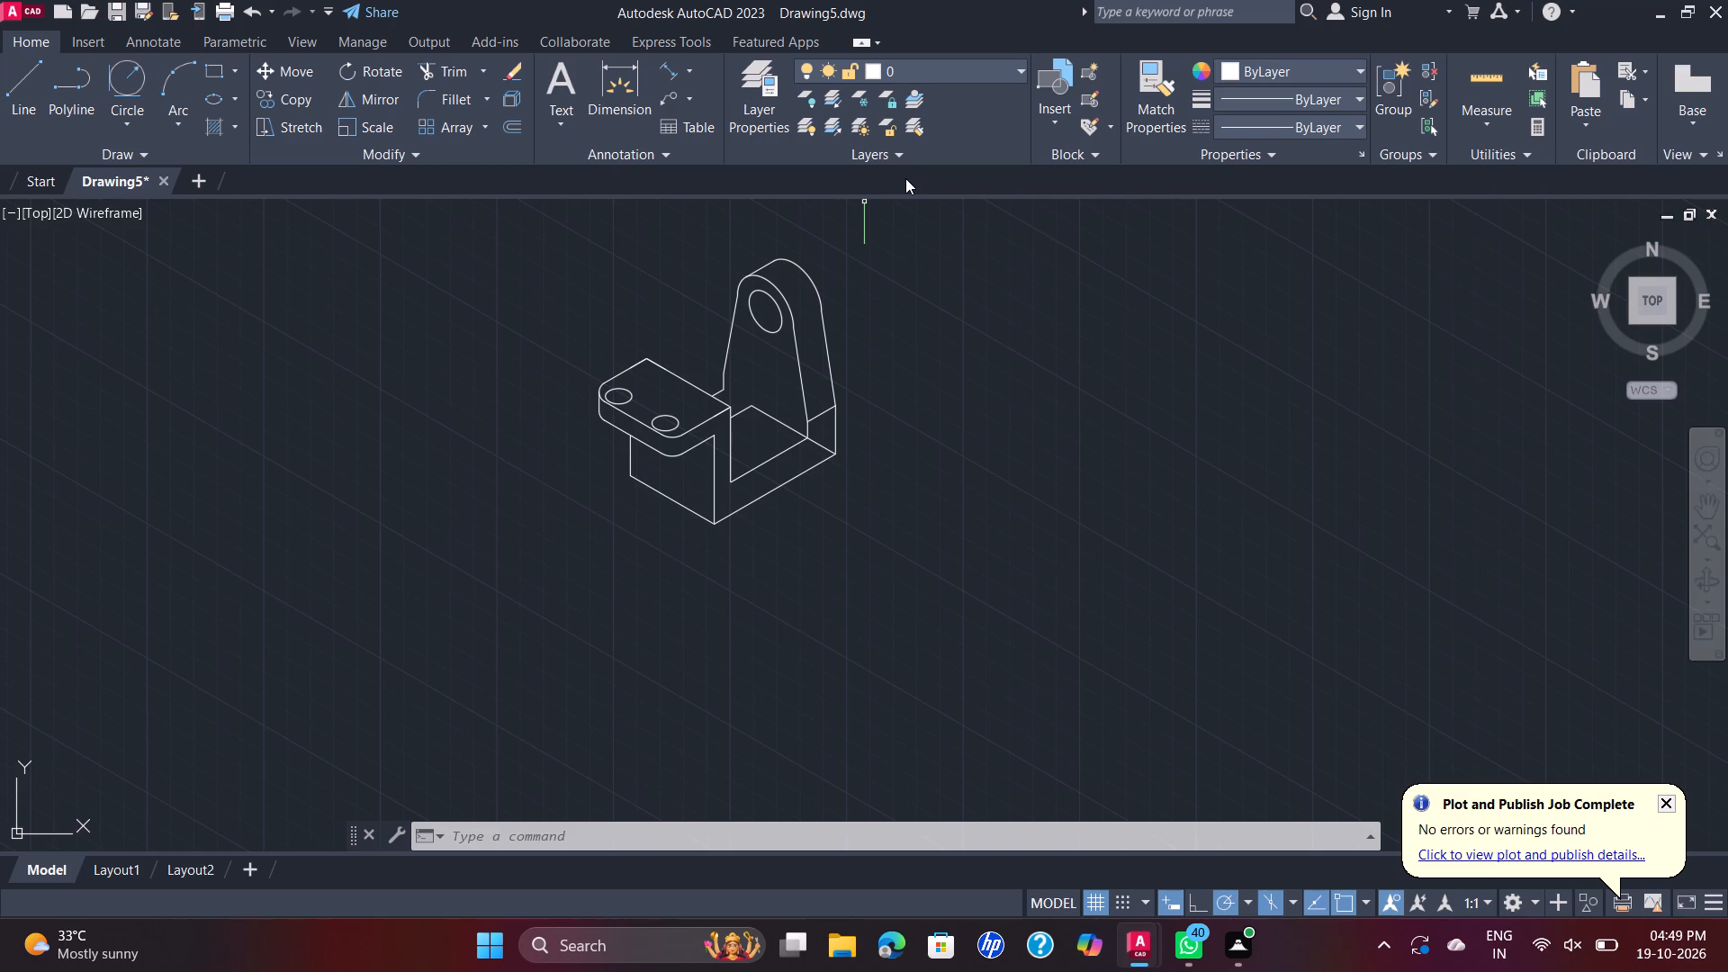
Draw a 20 mm line vertically down from the centre of the upright's hole.
middle_click_drag(604, 391, 598, 492)
scroll(604, 467, "up", 1)
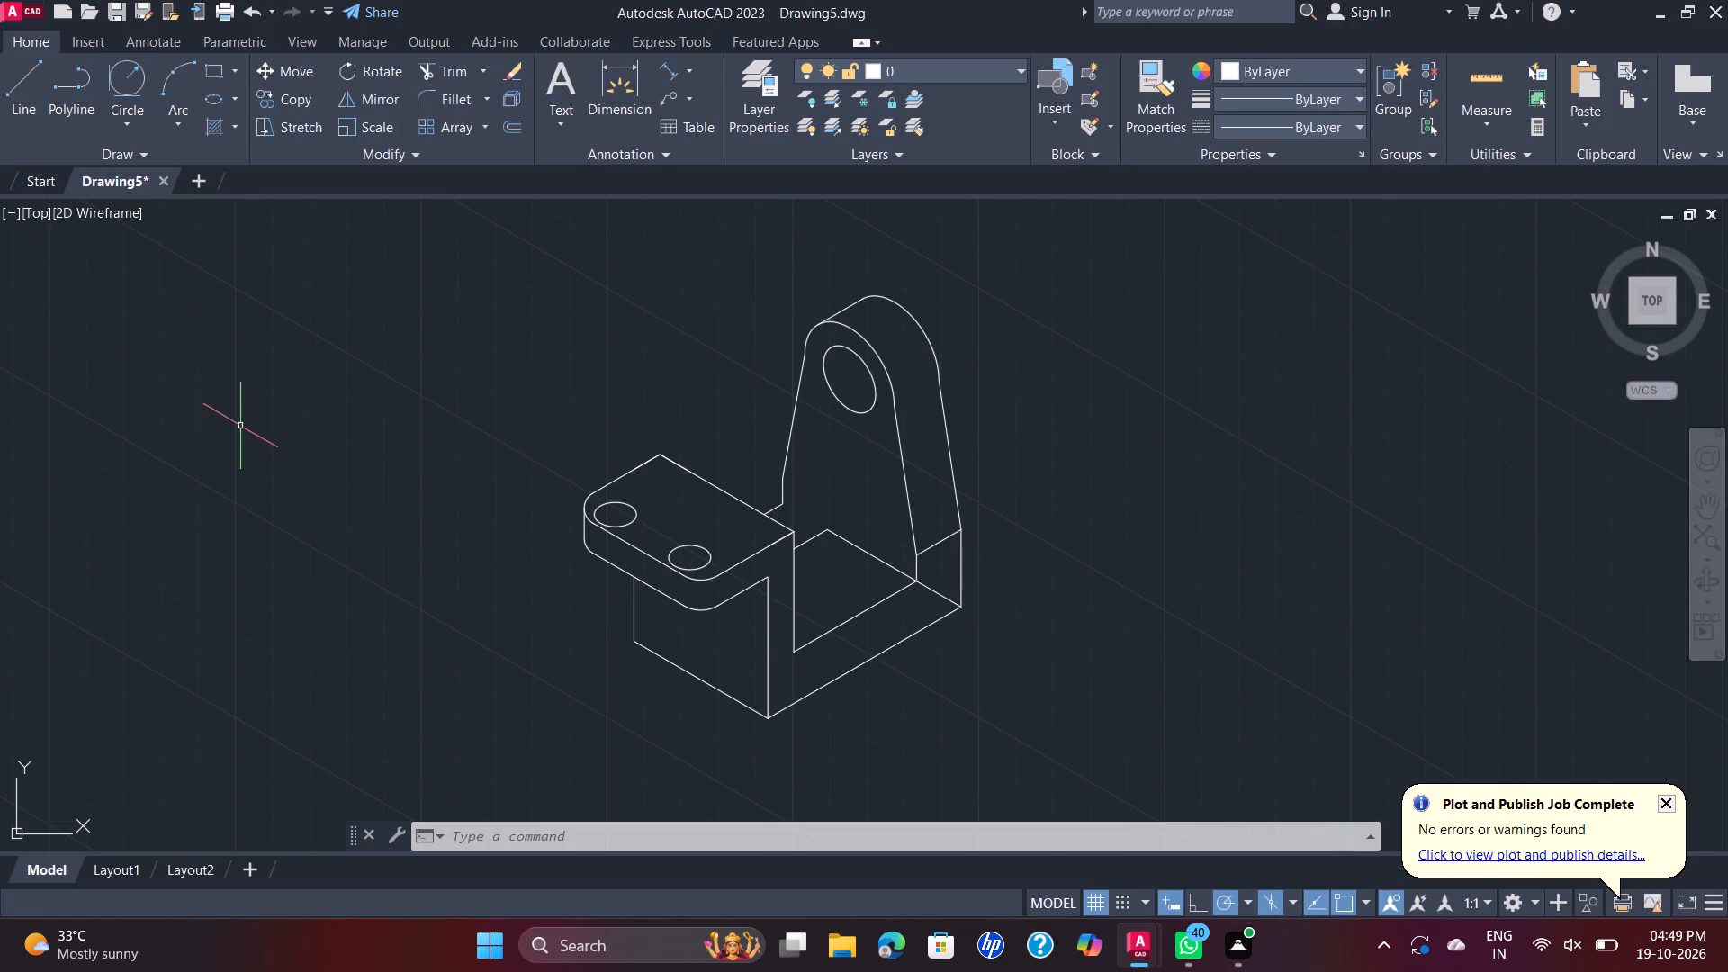
left_click(10, 84)
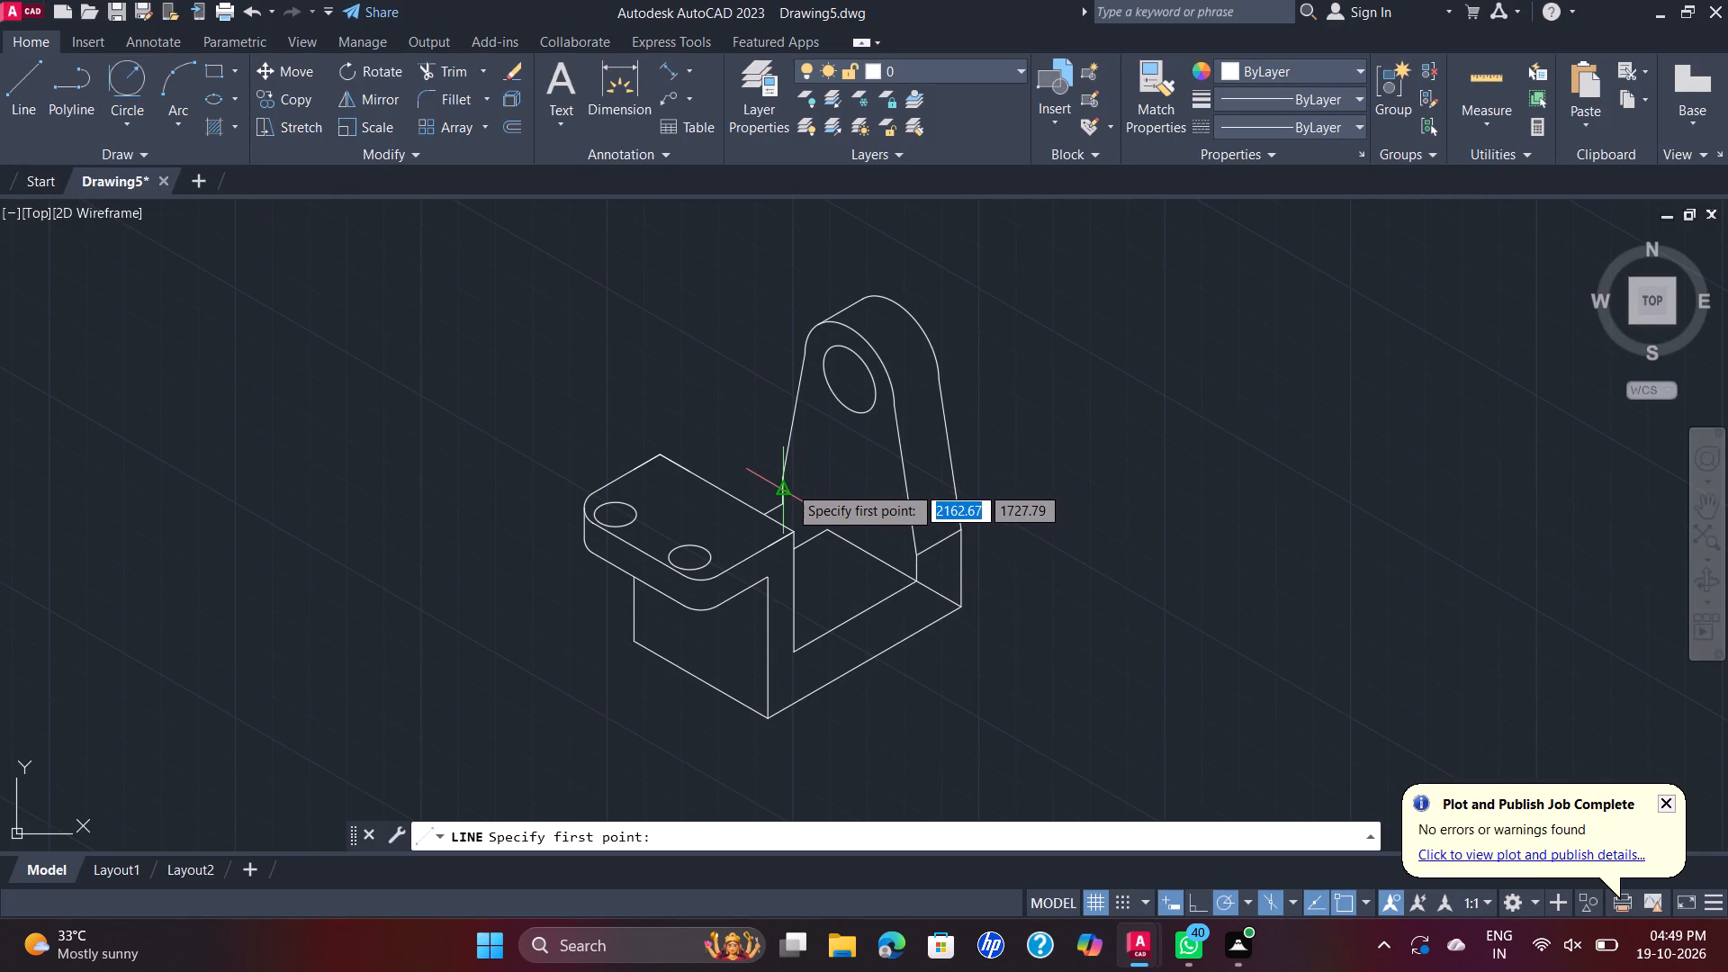
scroll(779, 474, "up", 3)
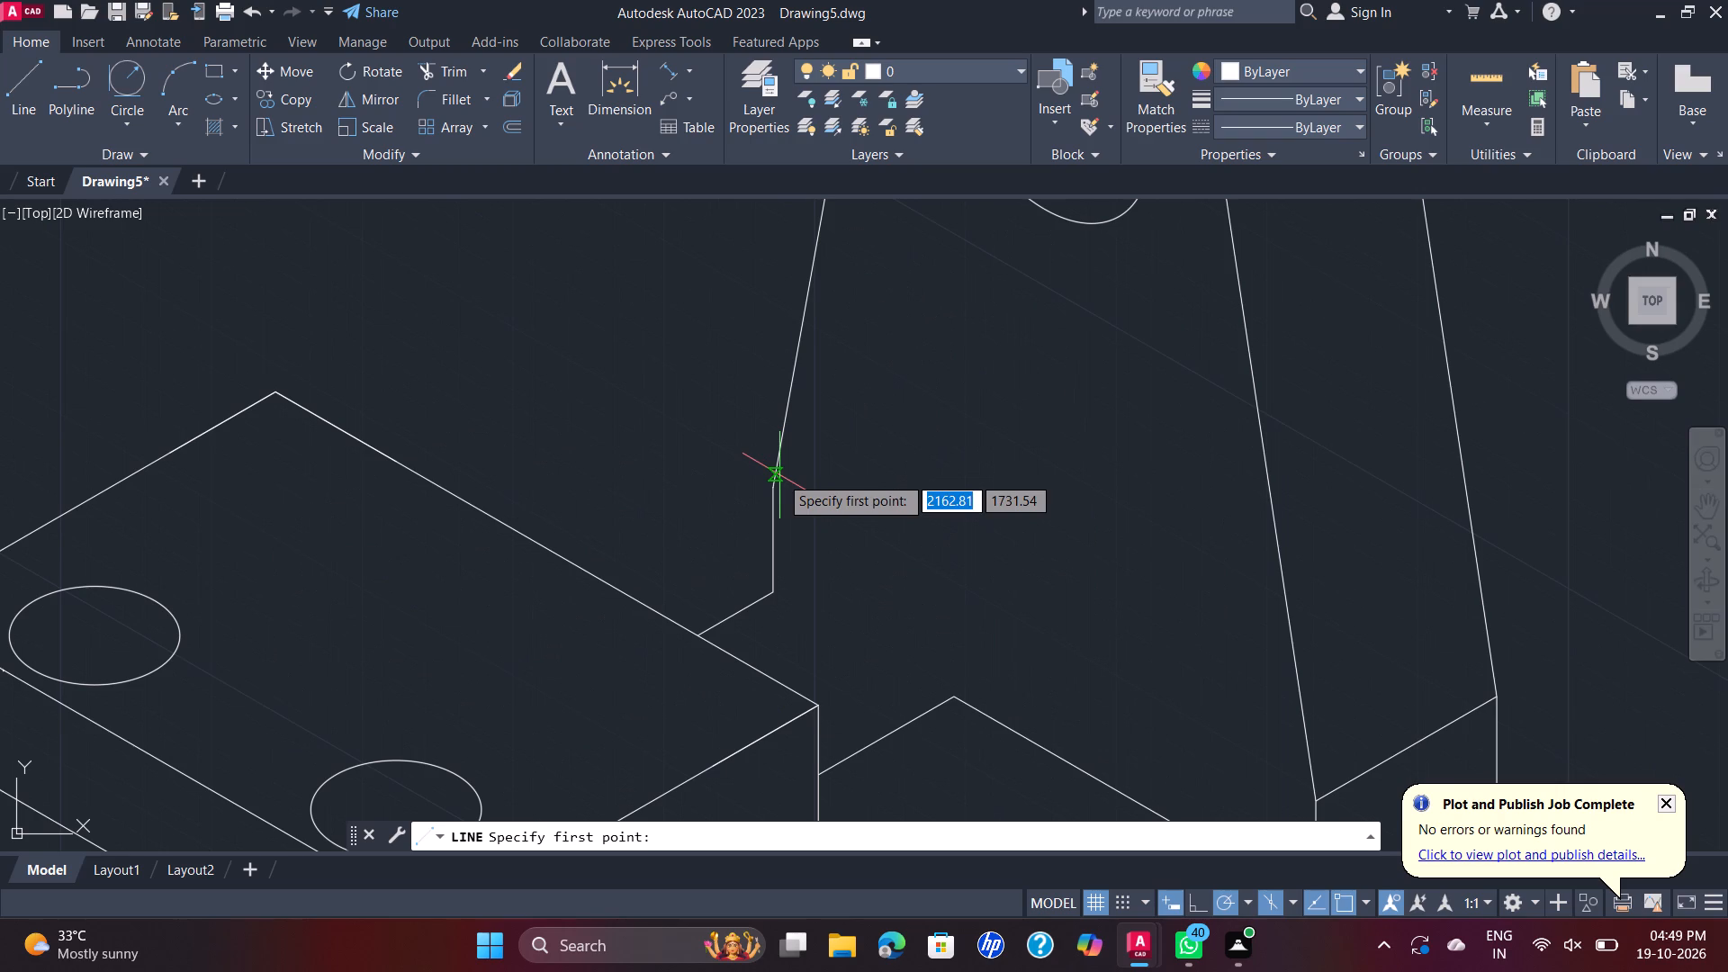
scroll(850, 502, "down", 2)
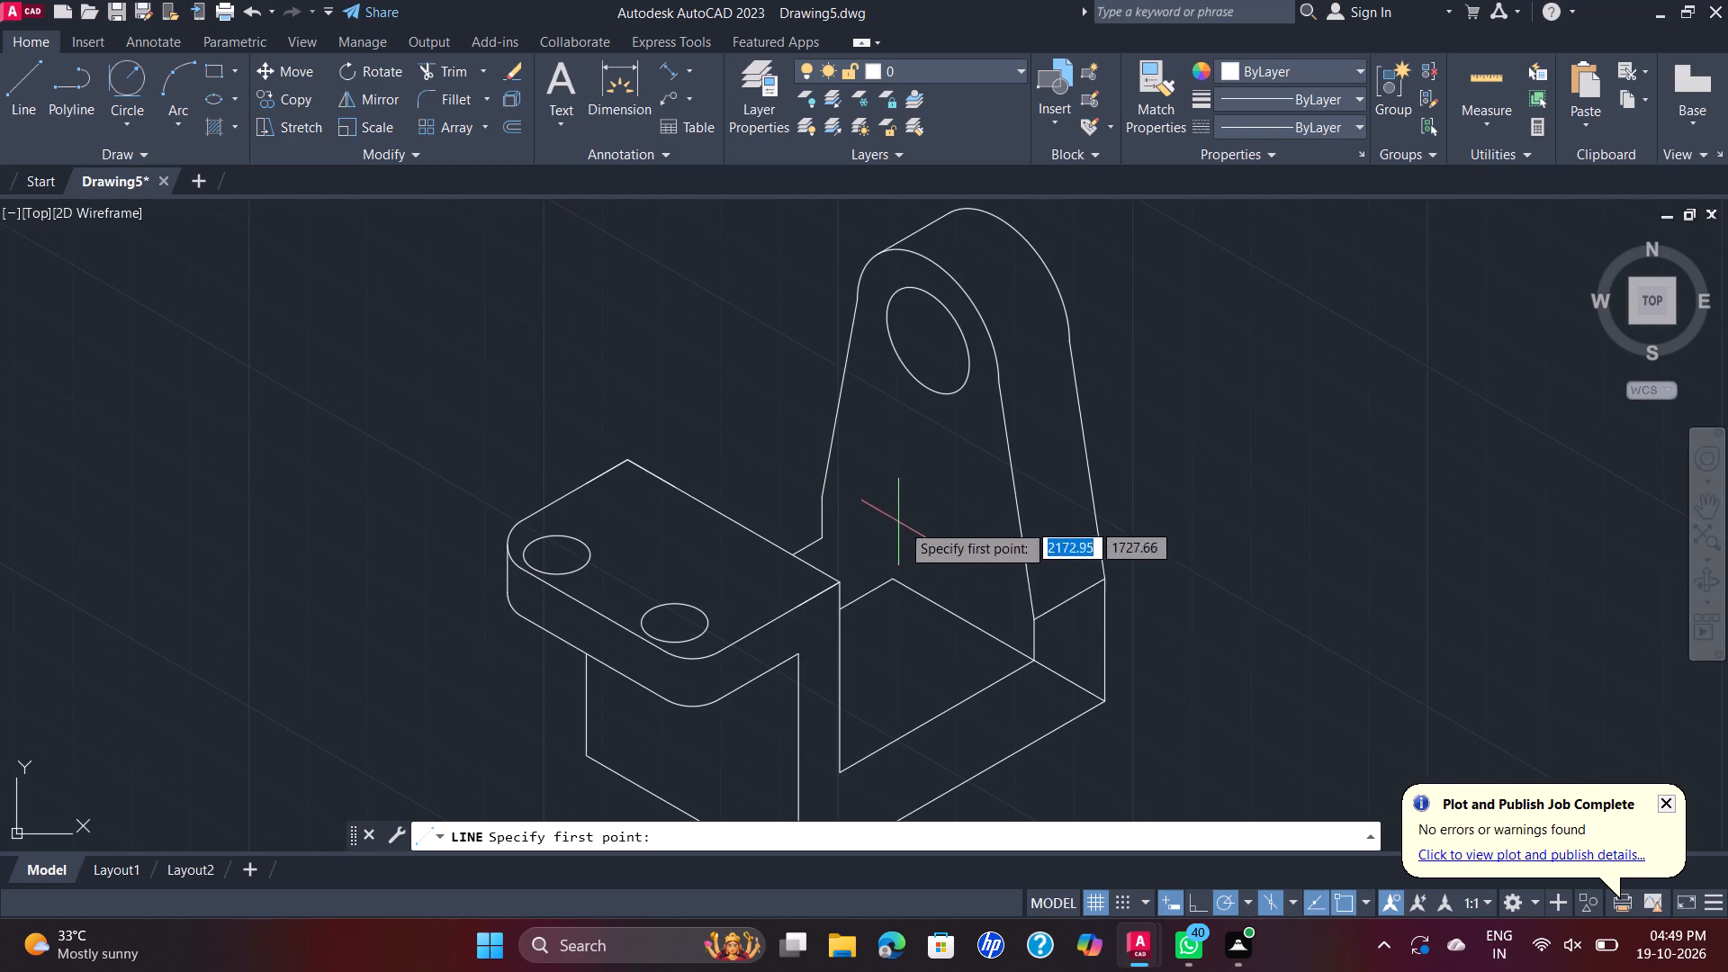
middle_click_drag(959, 595, 955, 512)
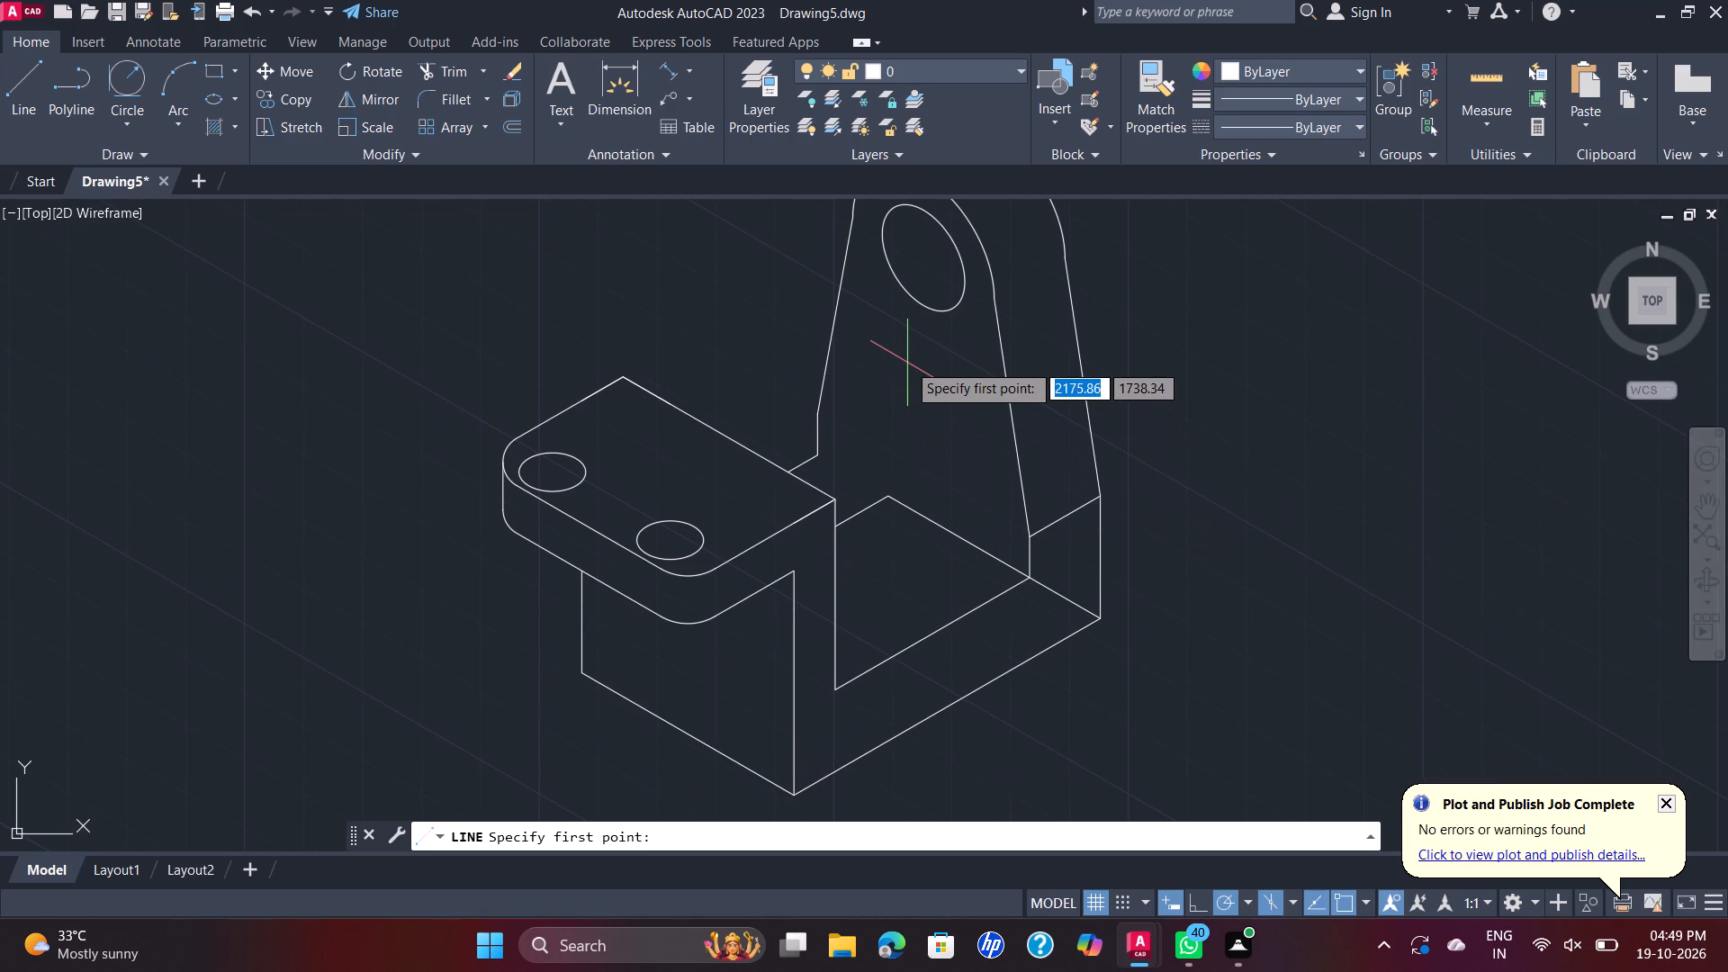
left_click(930, 261)
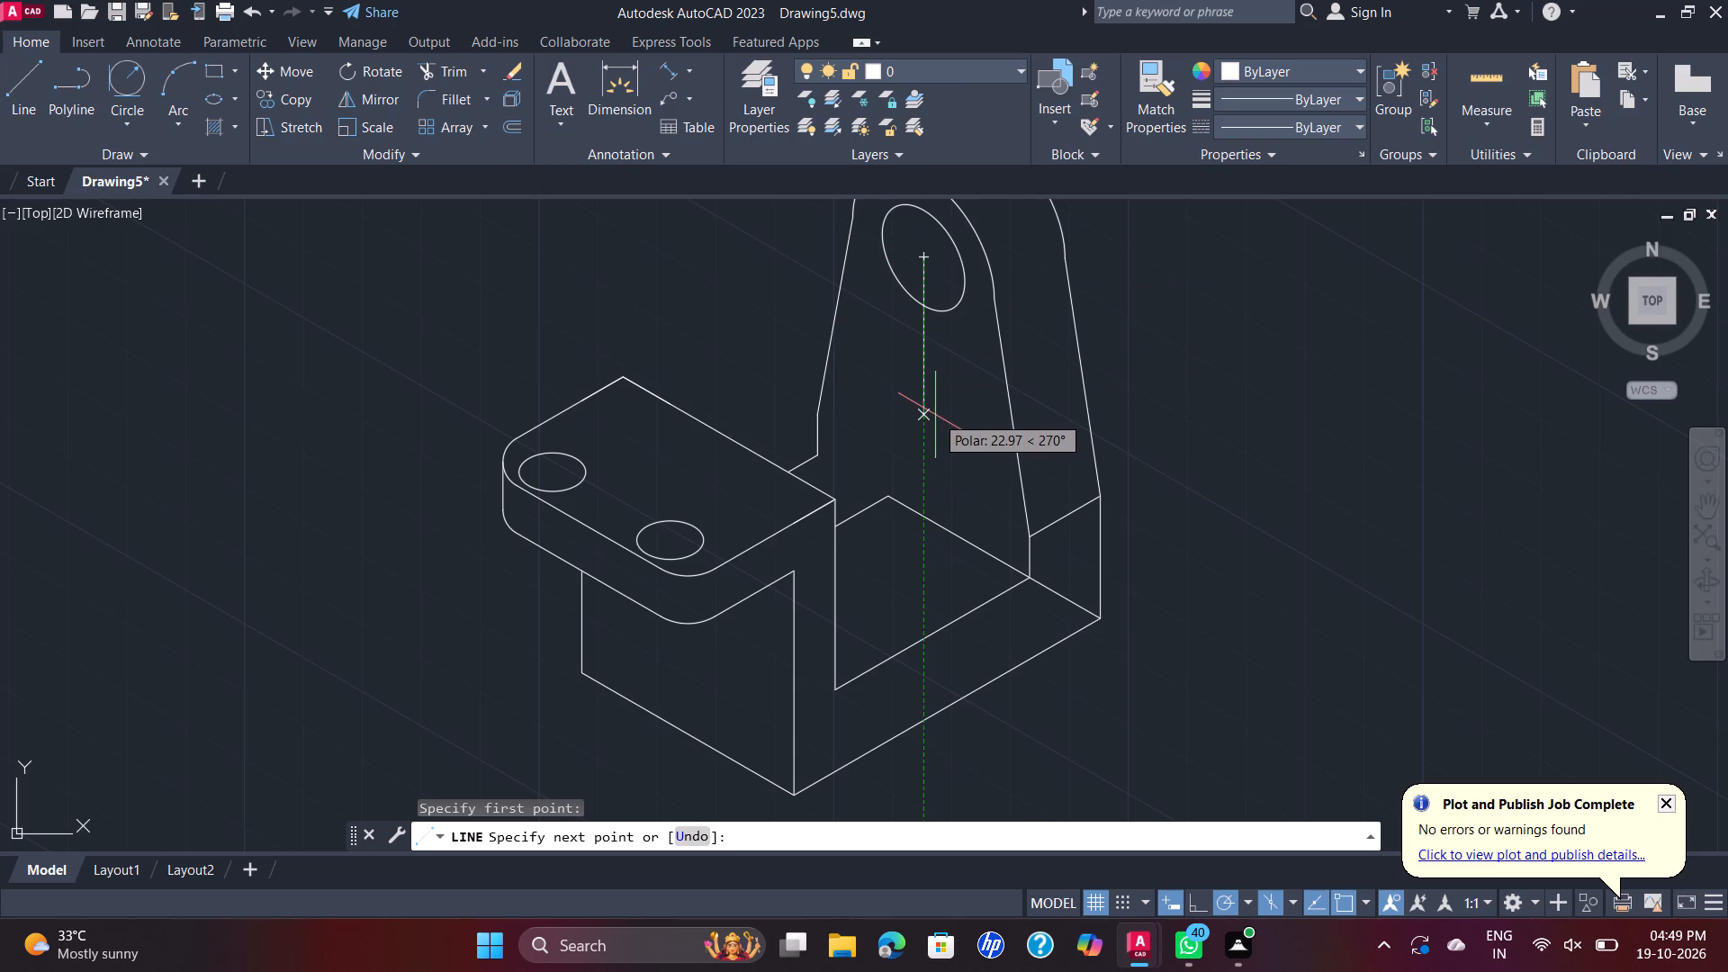
type("20")
key("Return")
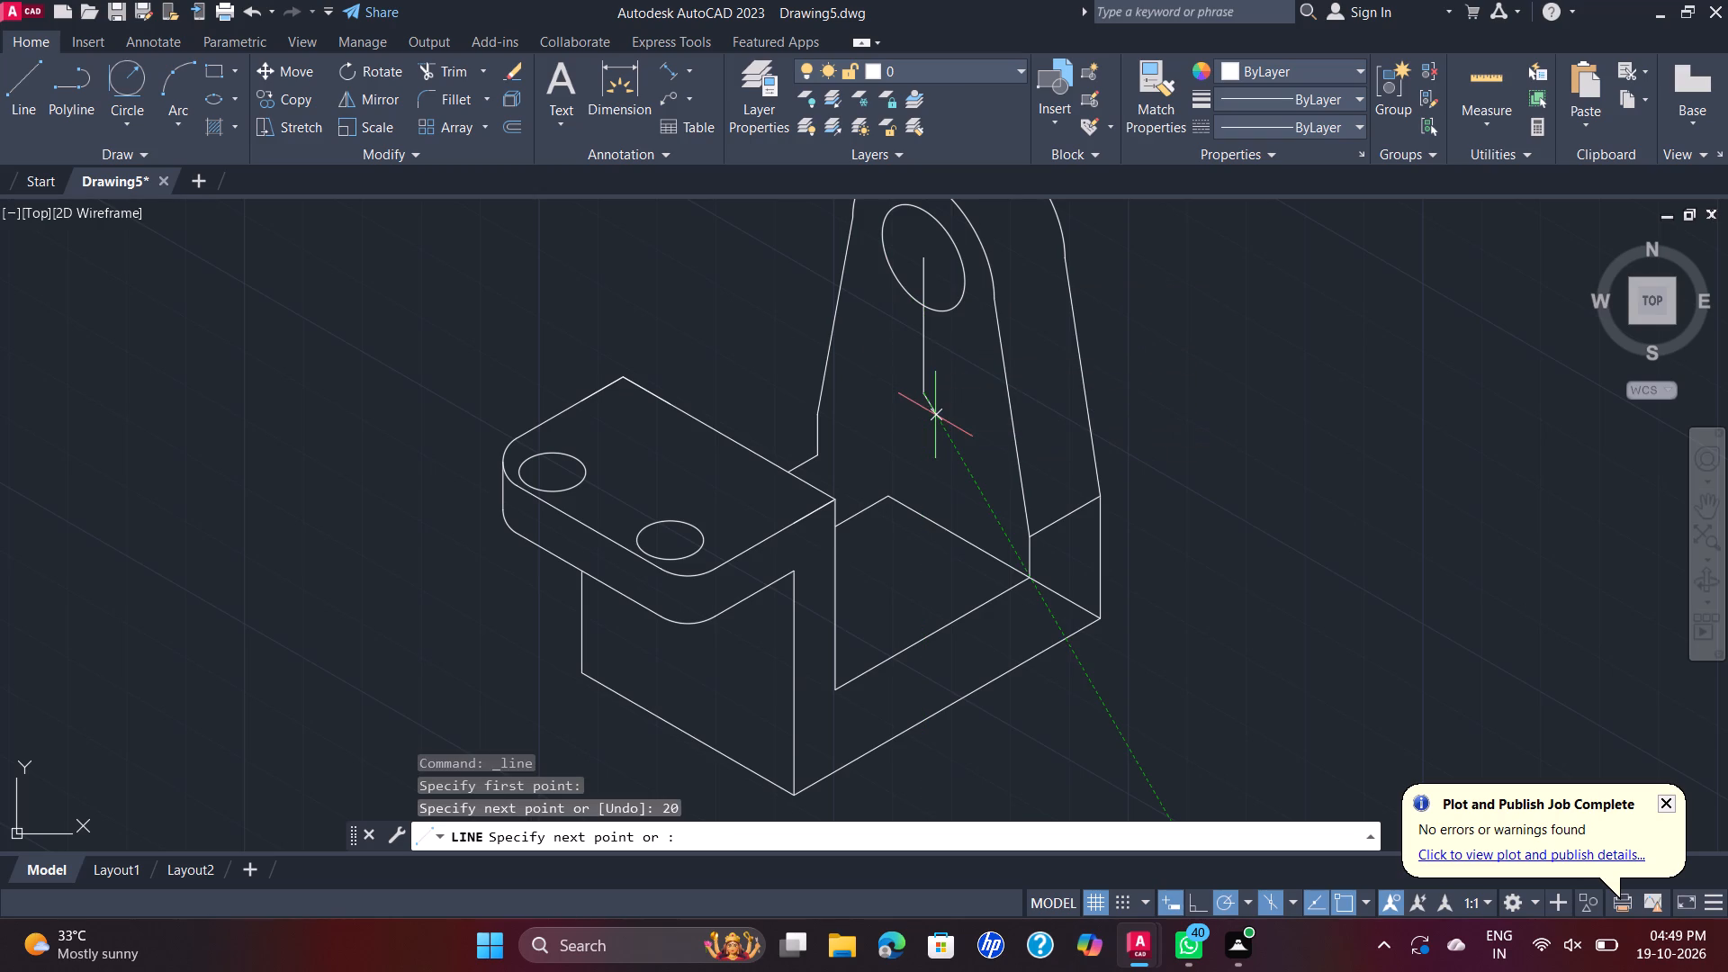
key("Escape")
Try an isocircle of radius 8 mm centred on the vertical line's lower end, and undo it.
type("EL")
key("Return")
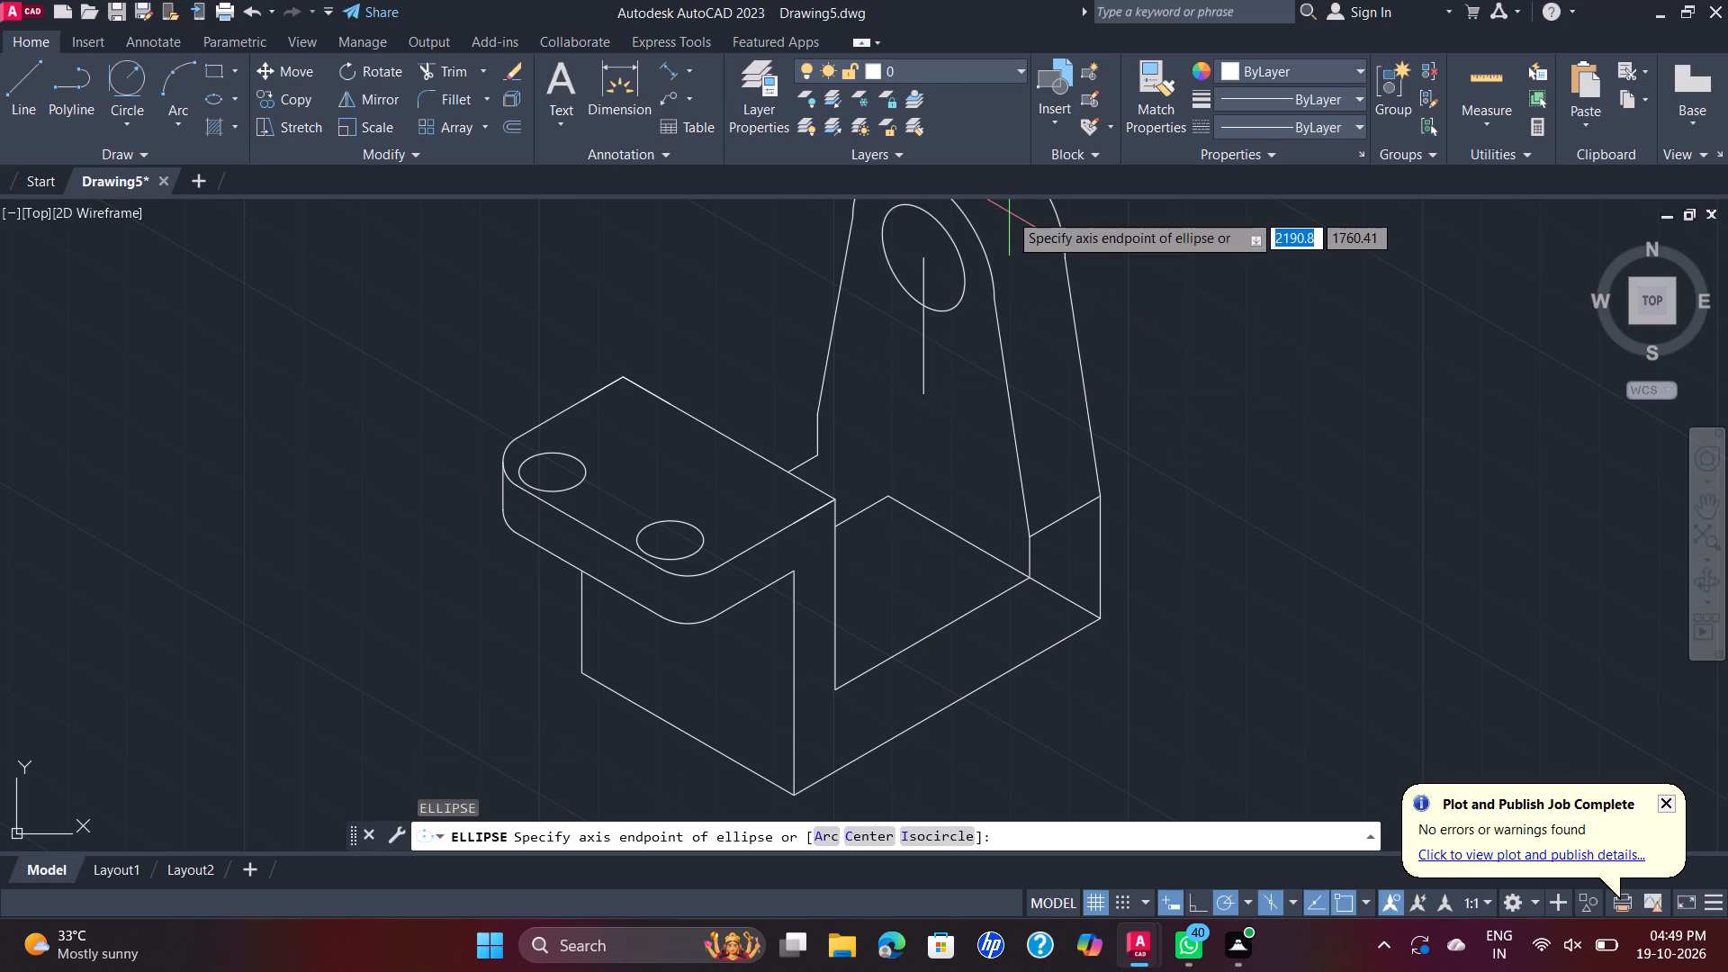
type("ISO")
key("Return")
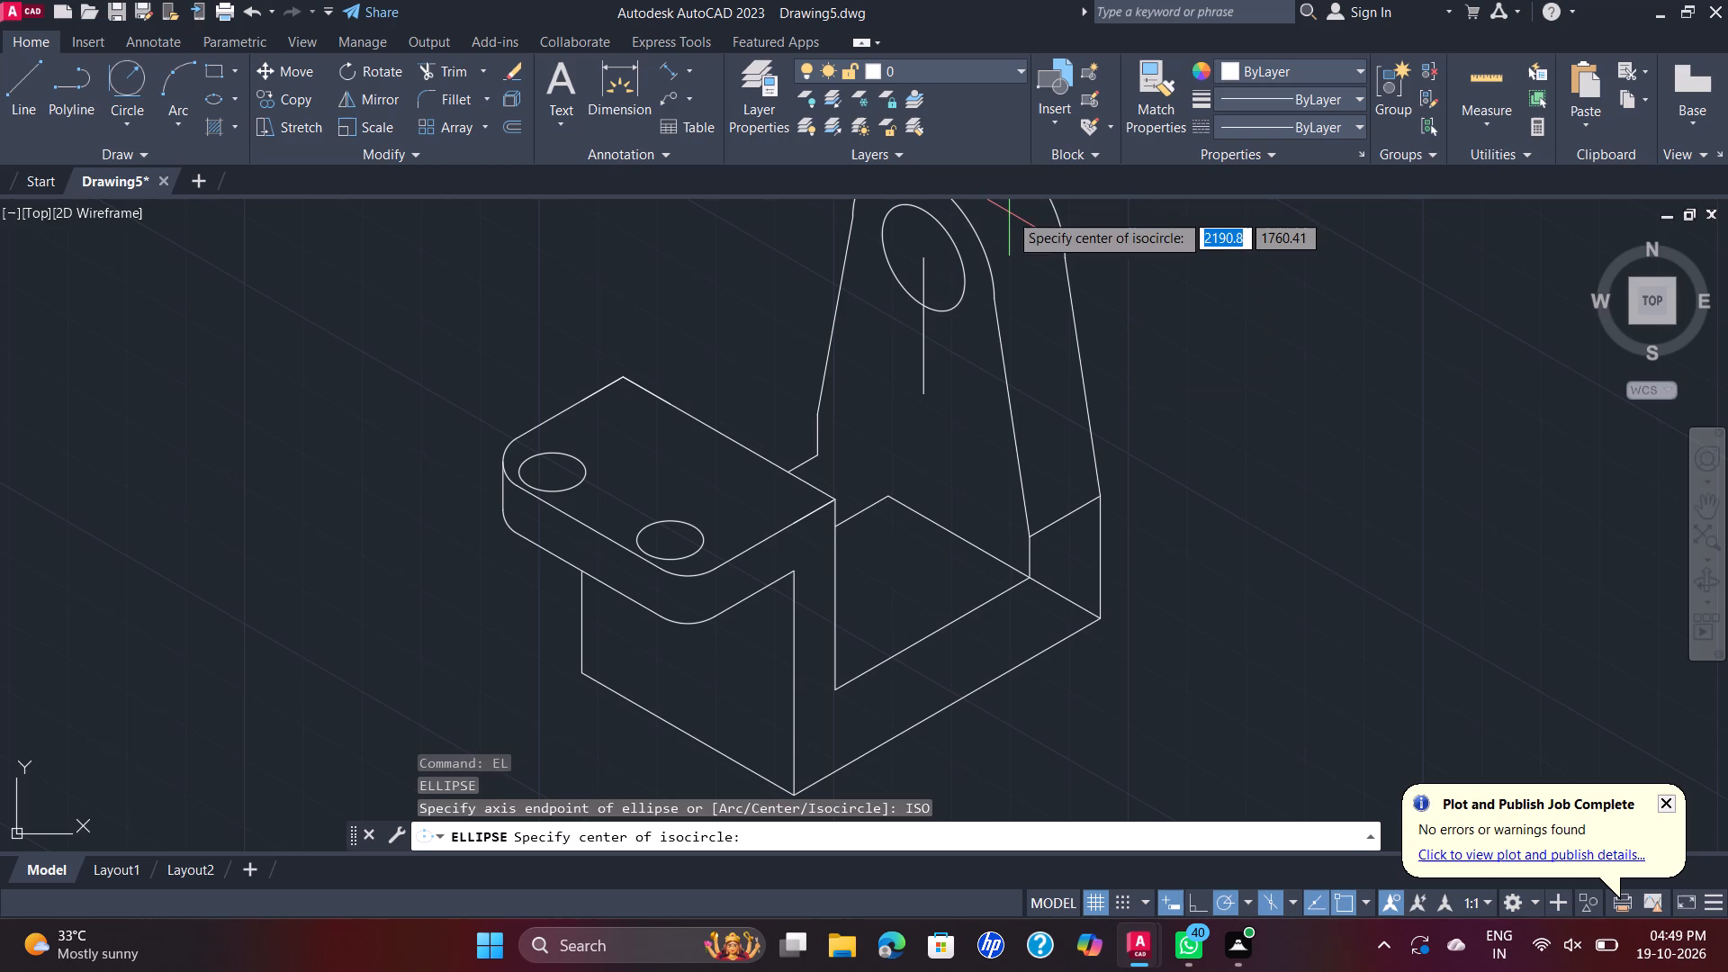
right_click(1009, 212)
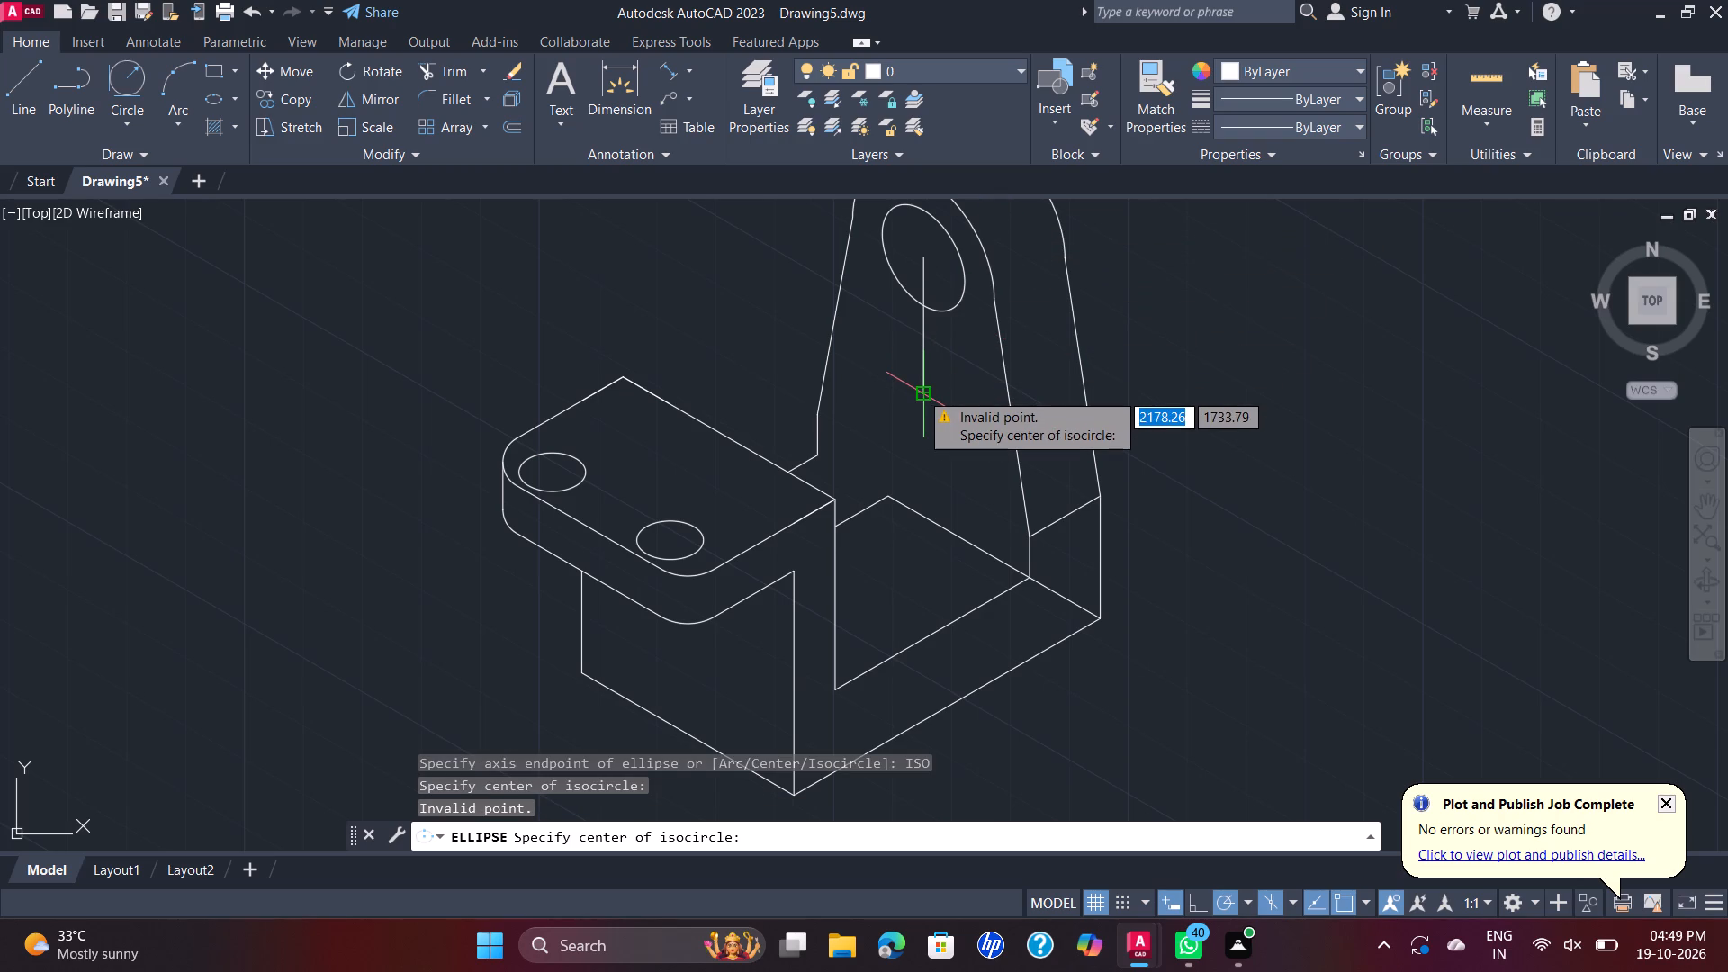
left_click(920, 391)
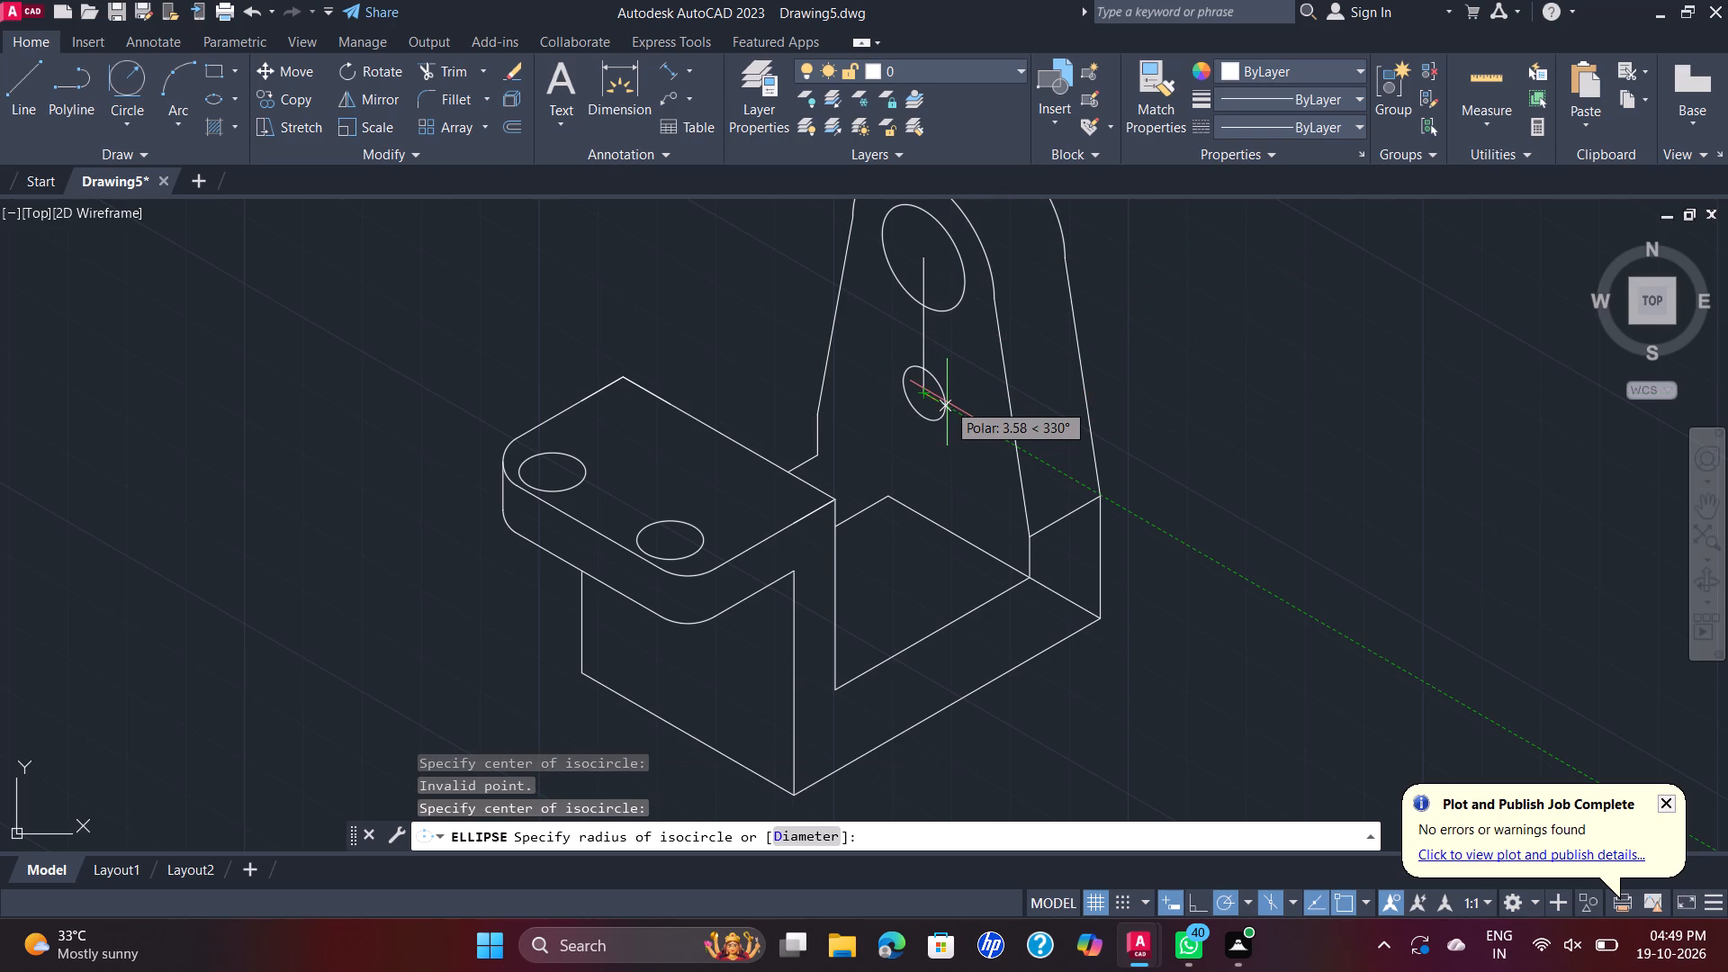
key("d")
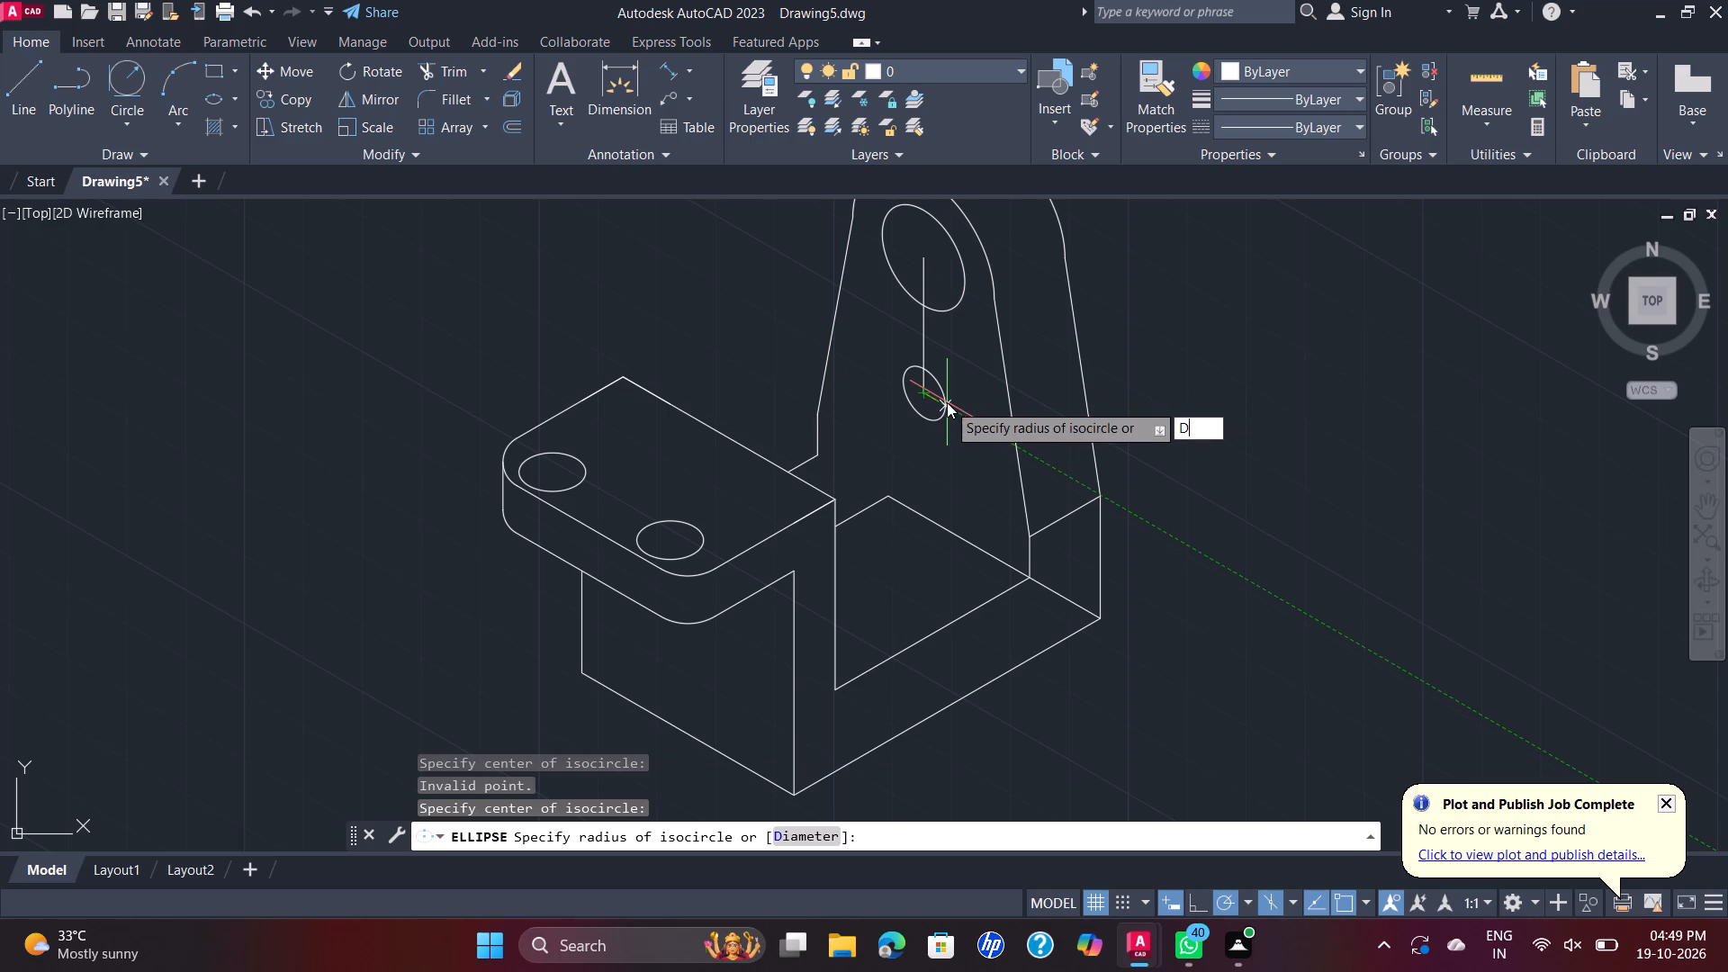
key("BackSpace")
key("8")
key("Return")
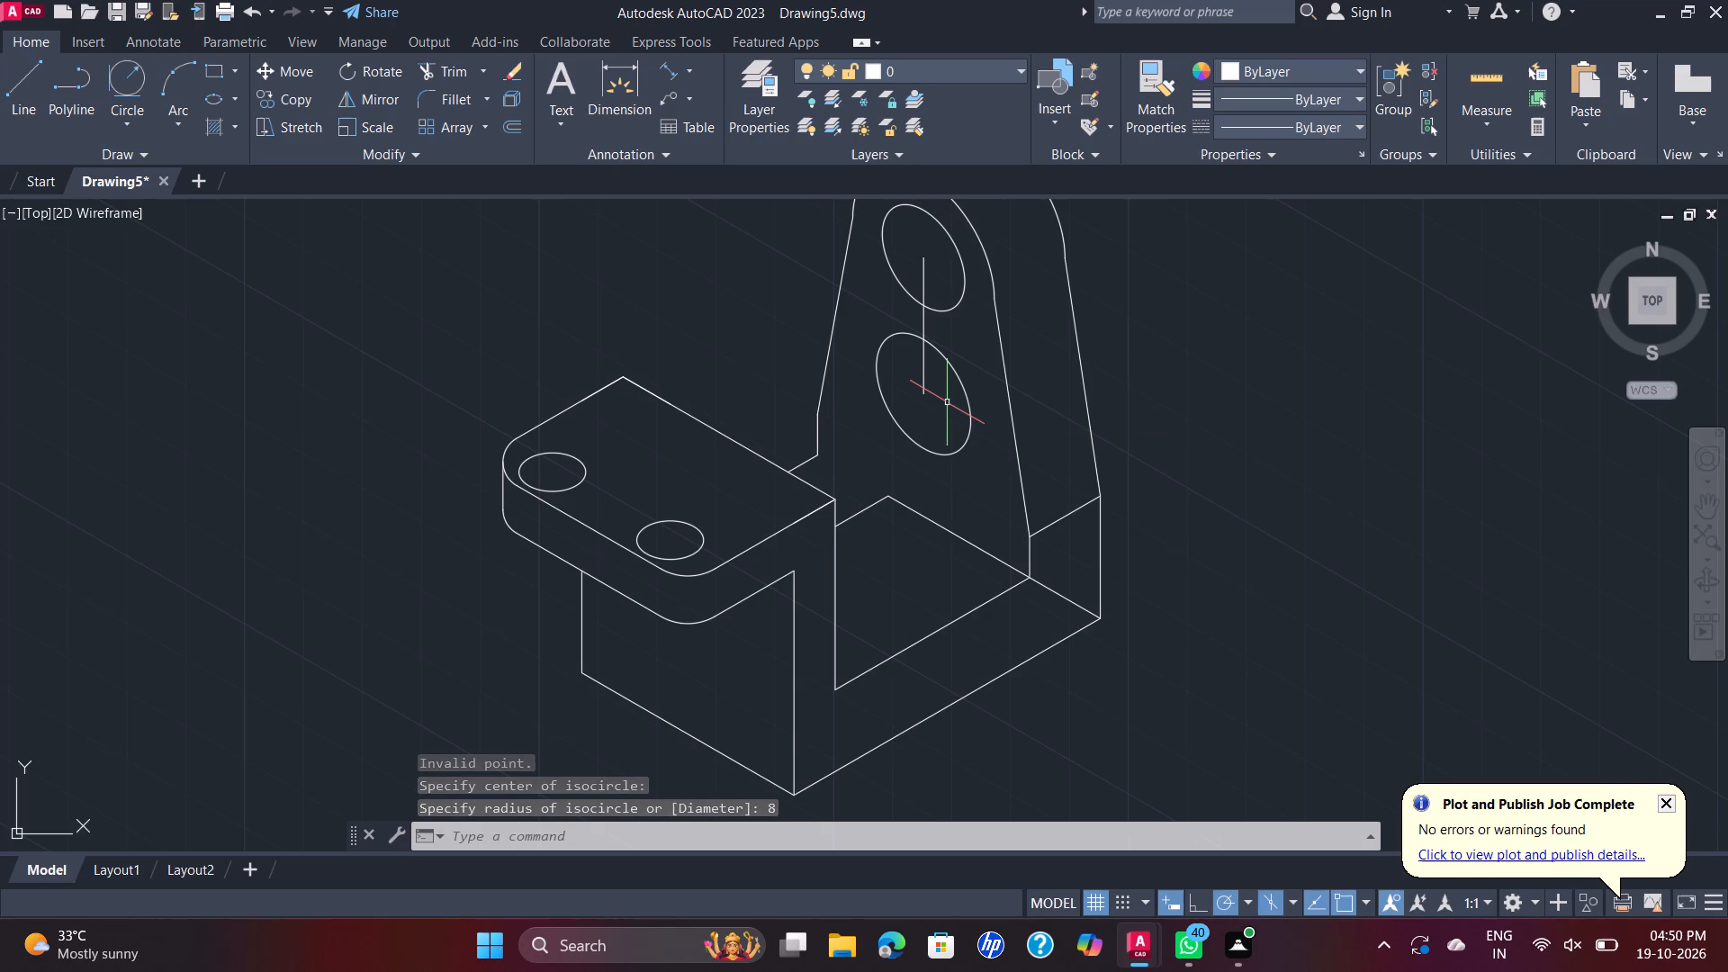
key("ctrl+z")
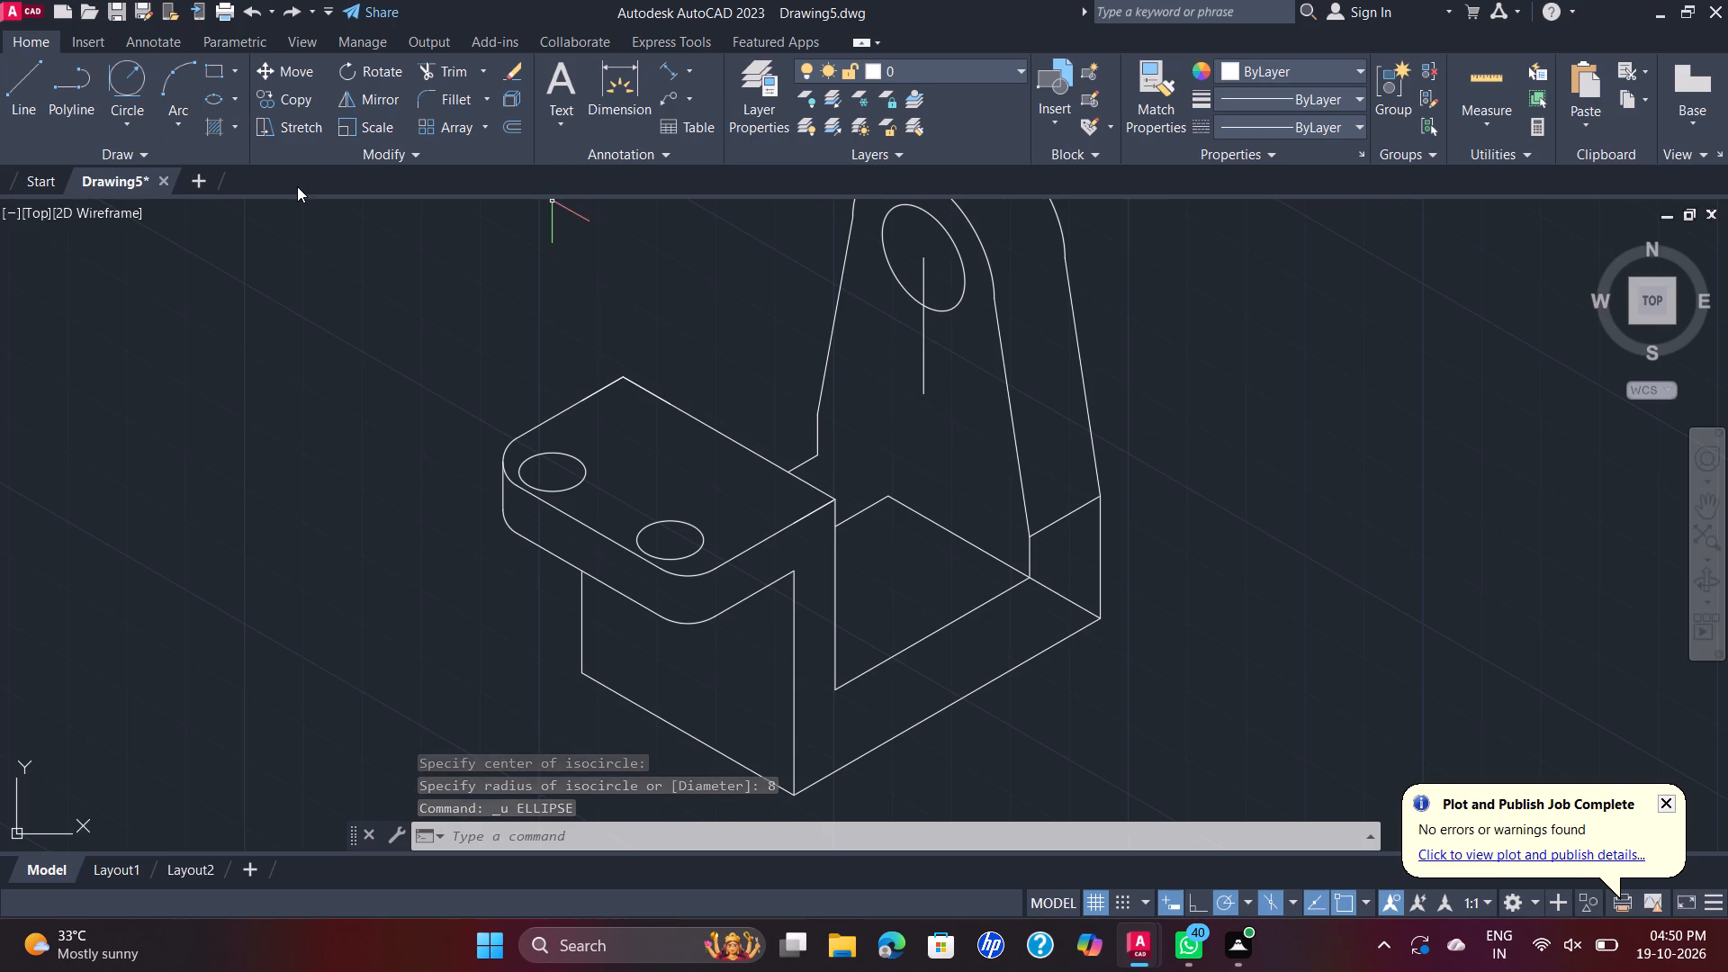
Draw an isocircle of diameter 8 mm centred on the lower end of the vertical line below the upright's hole.
type("EL")
key("Return")
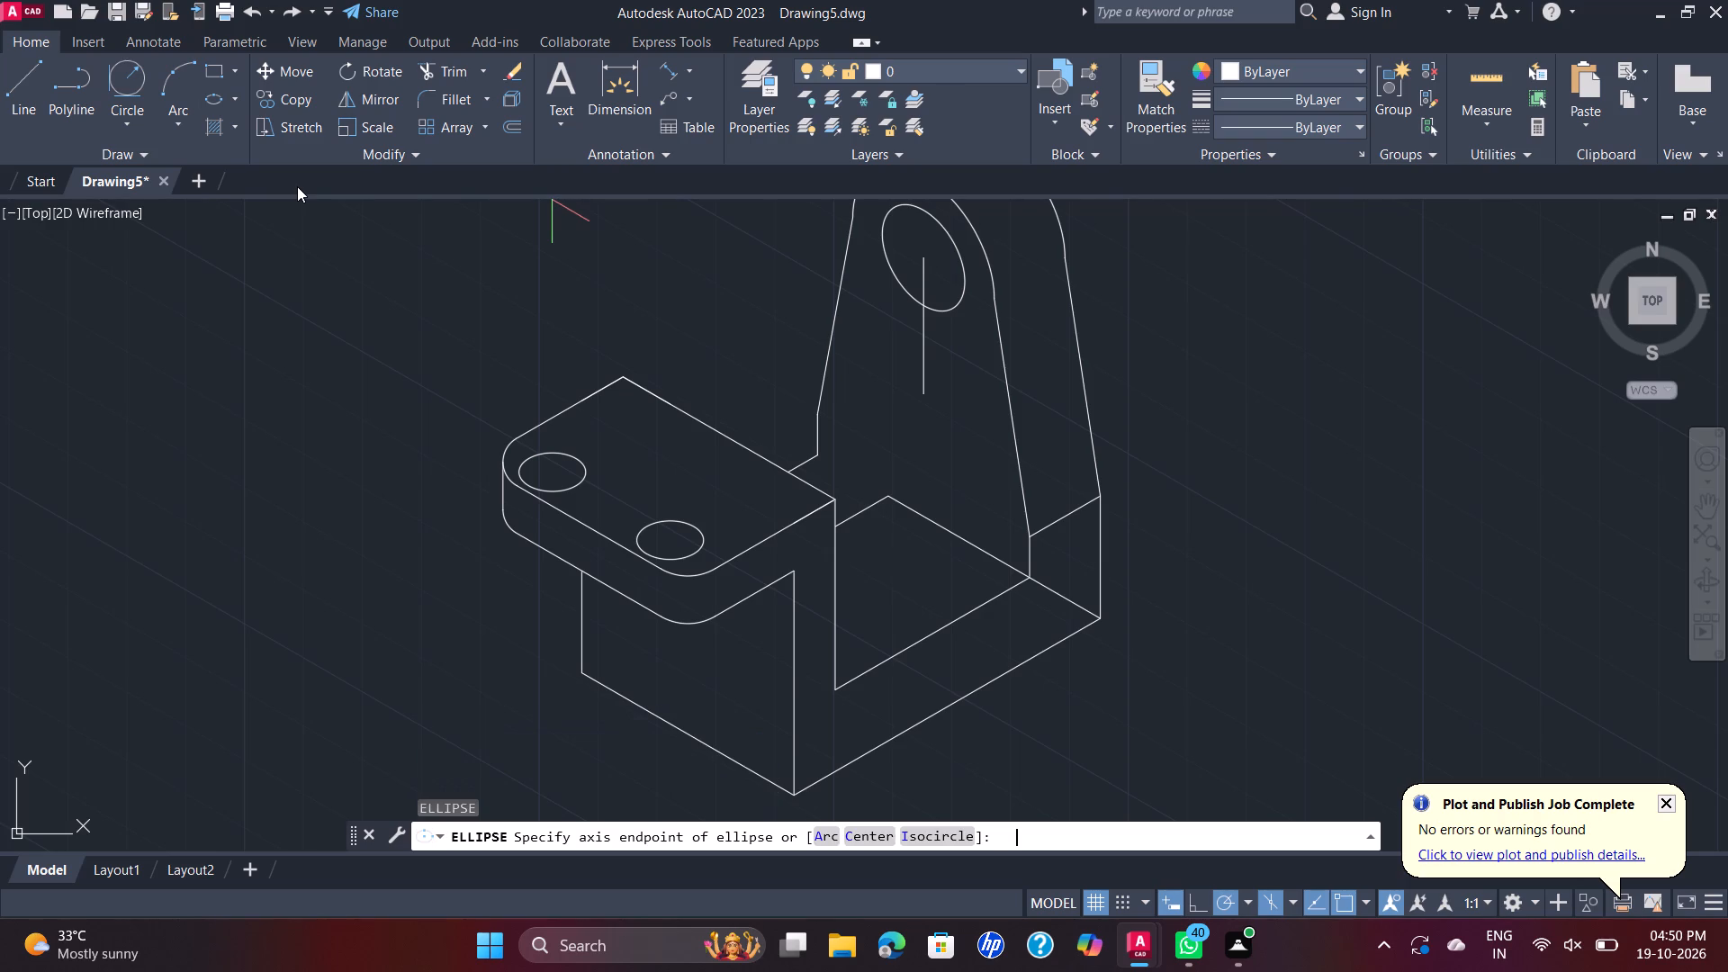
type("ISO")
key("Return")
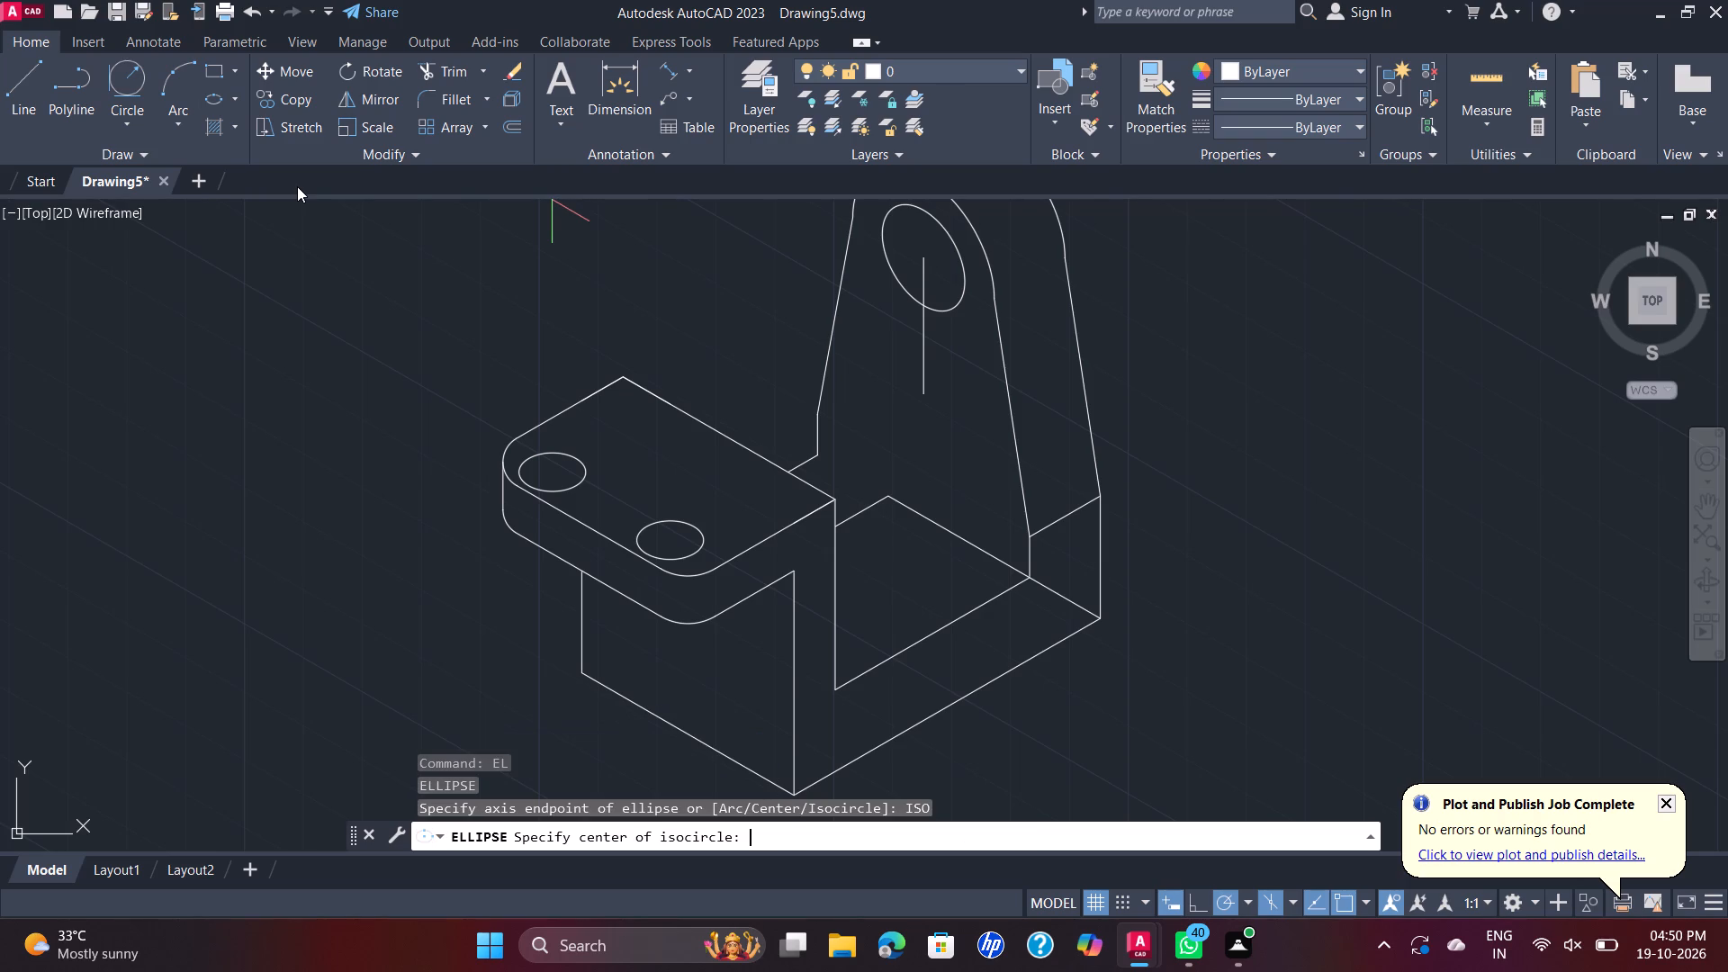
left_click(919, 399)
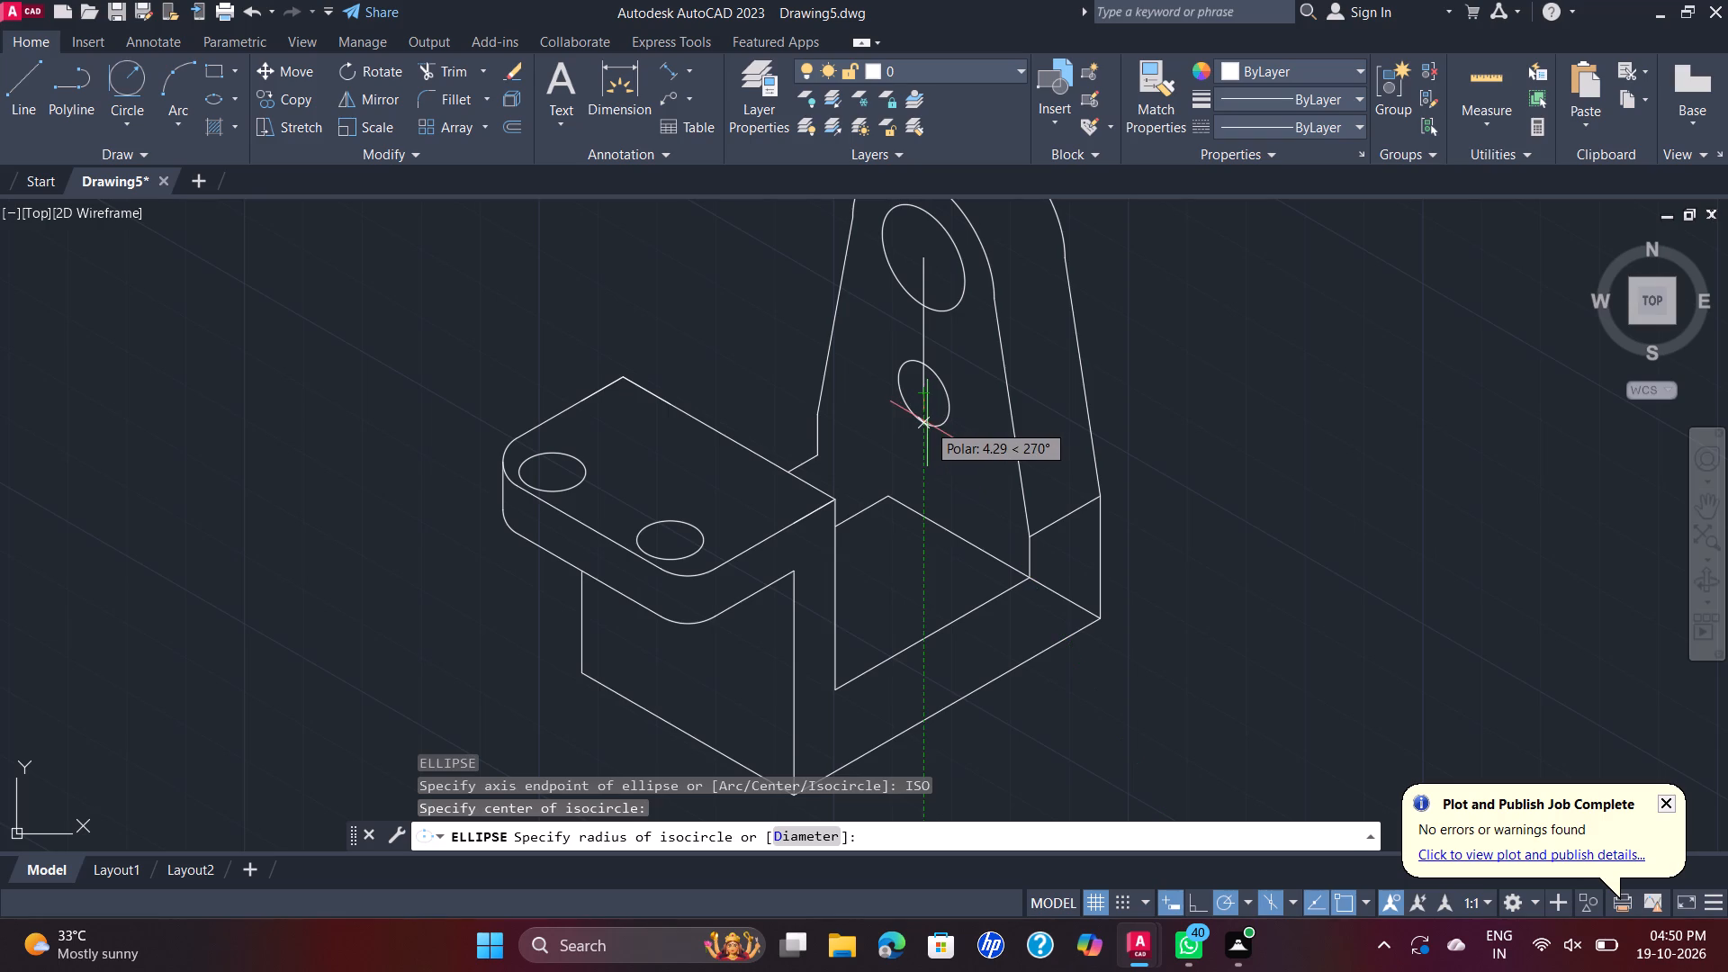
key("d")
key("Return")
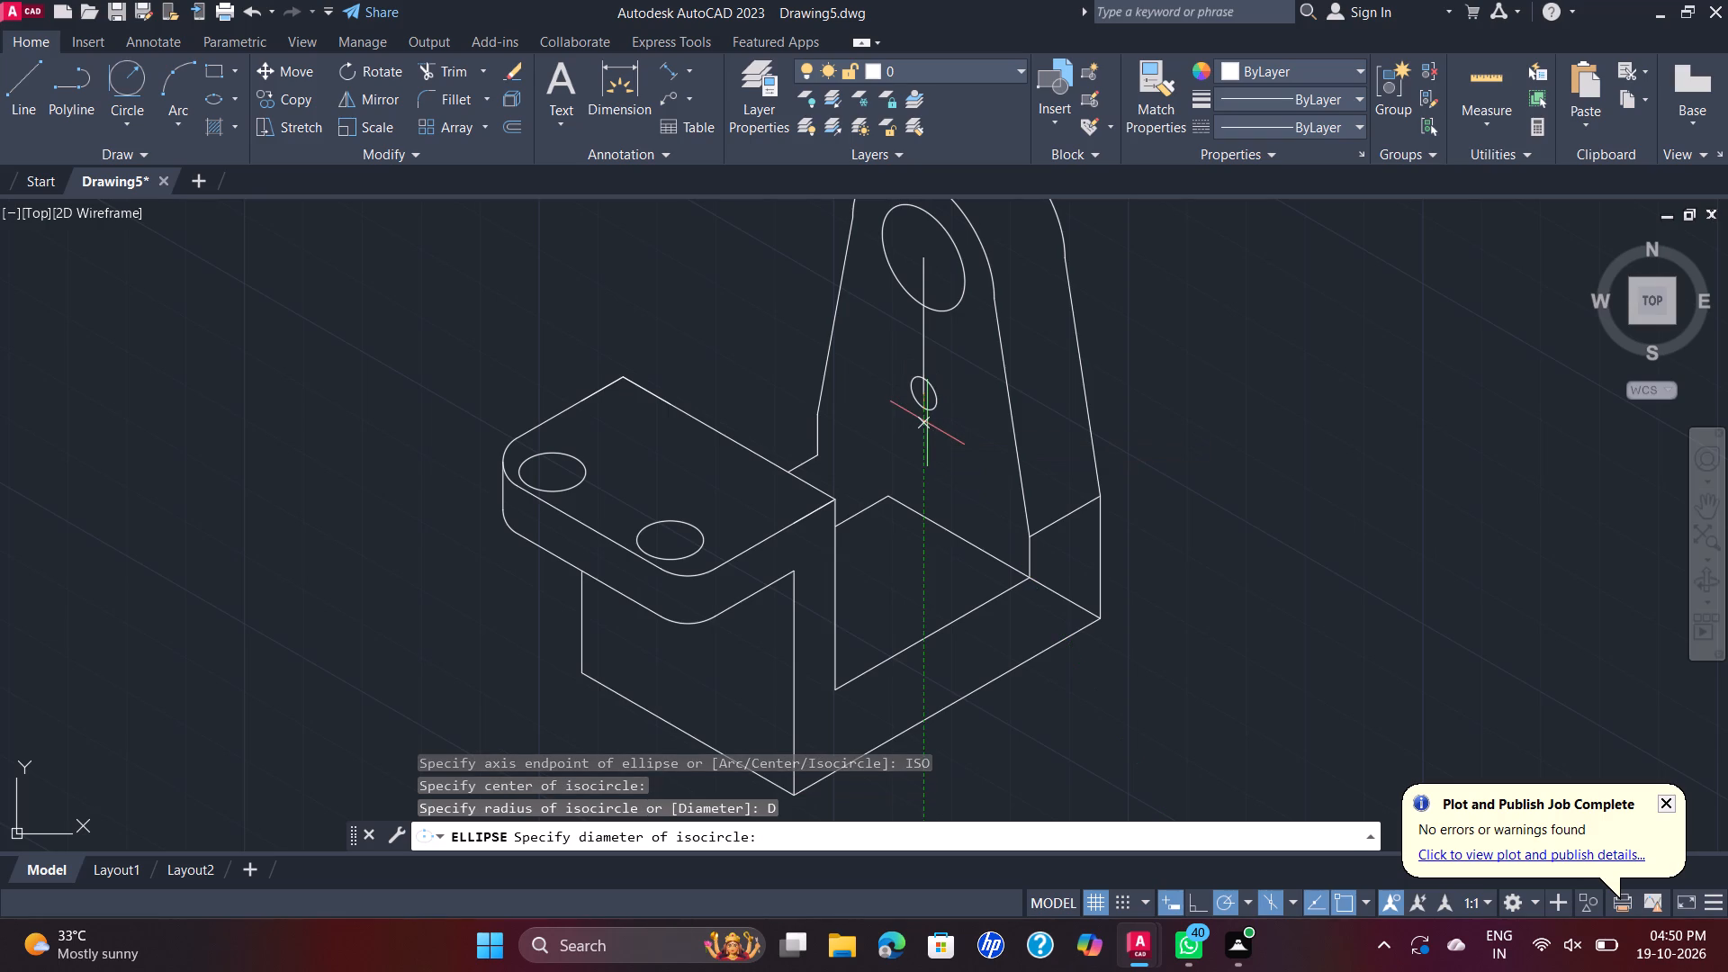
key("8")
key("Return")
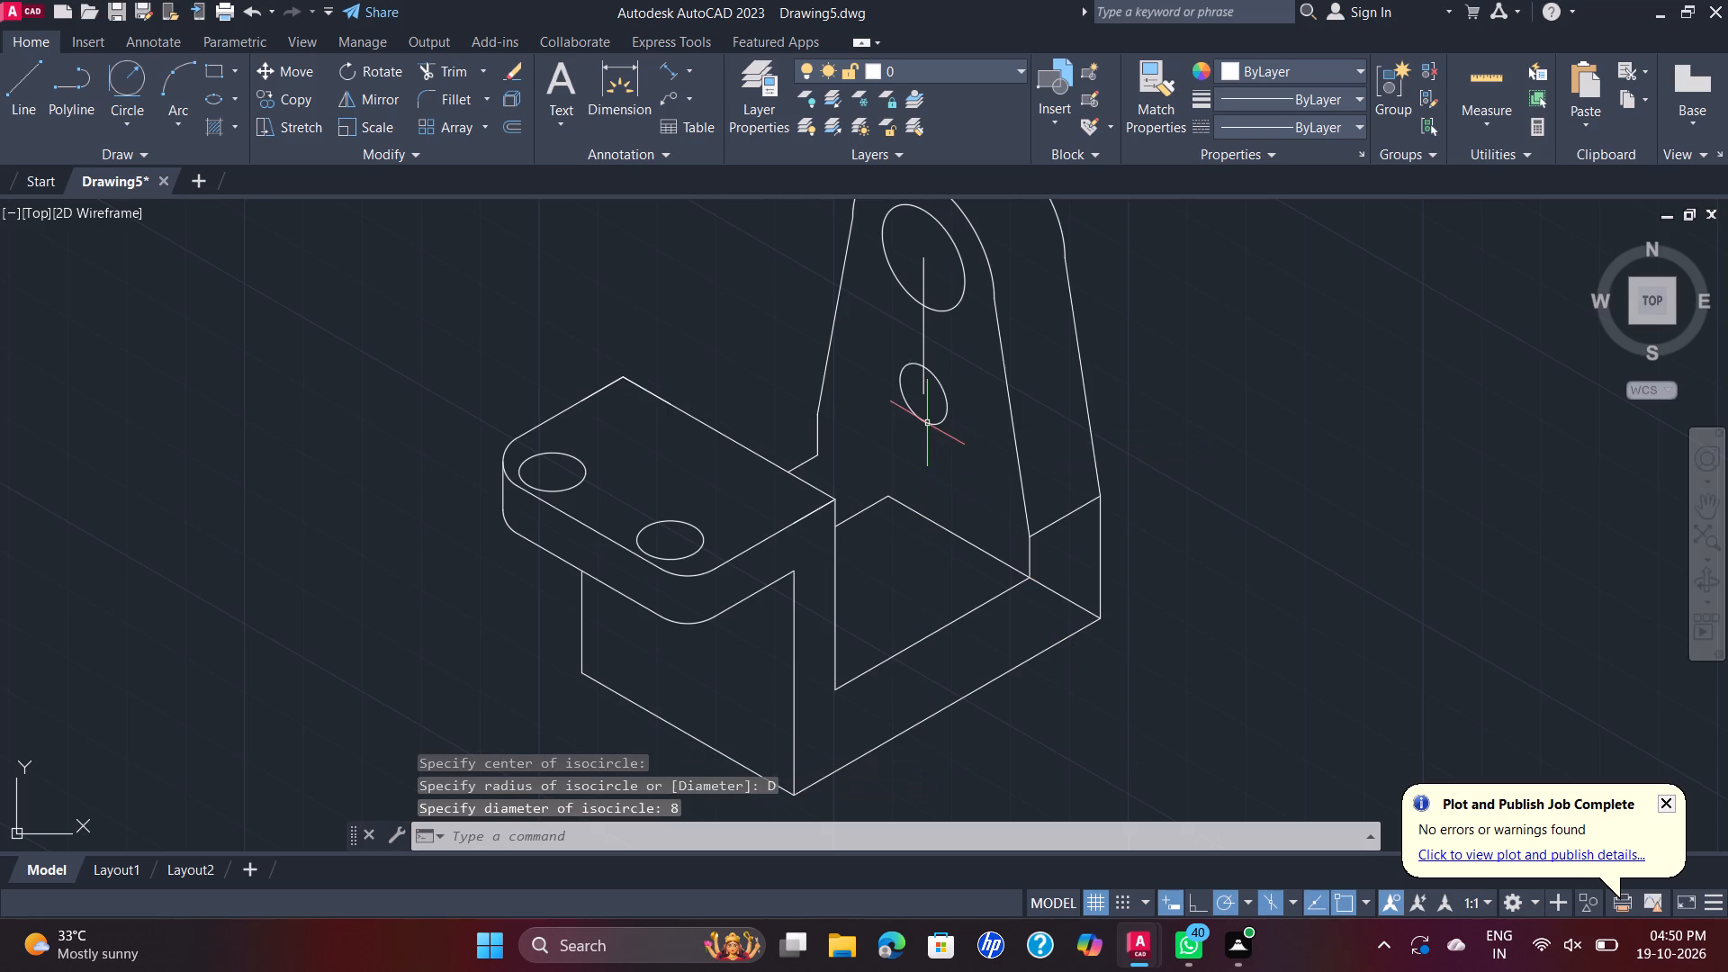
Erase the vertical construction line between the upright's two holes.
left_click(925, 352)
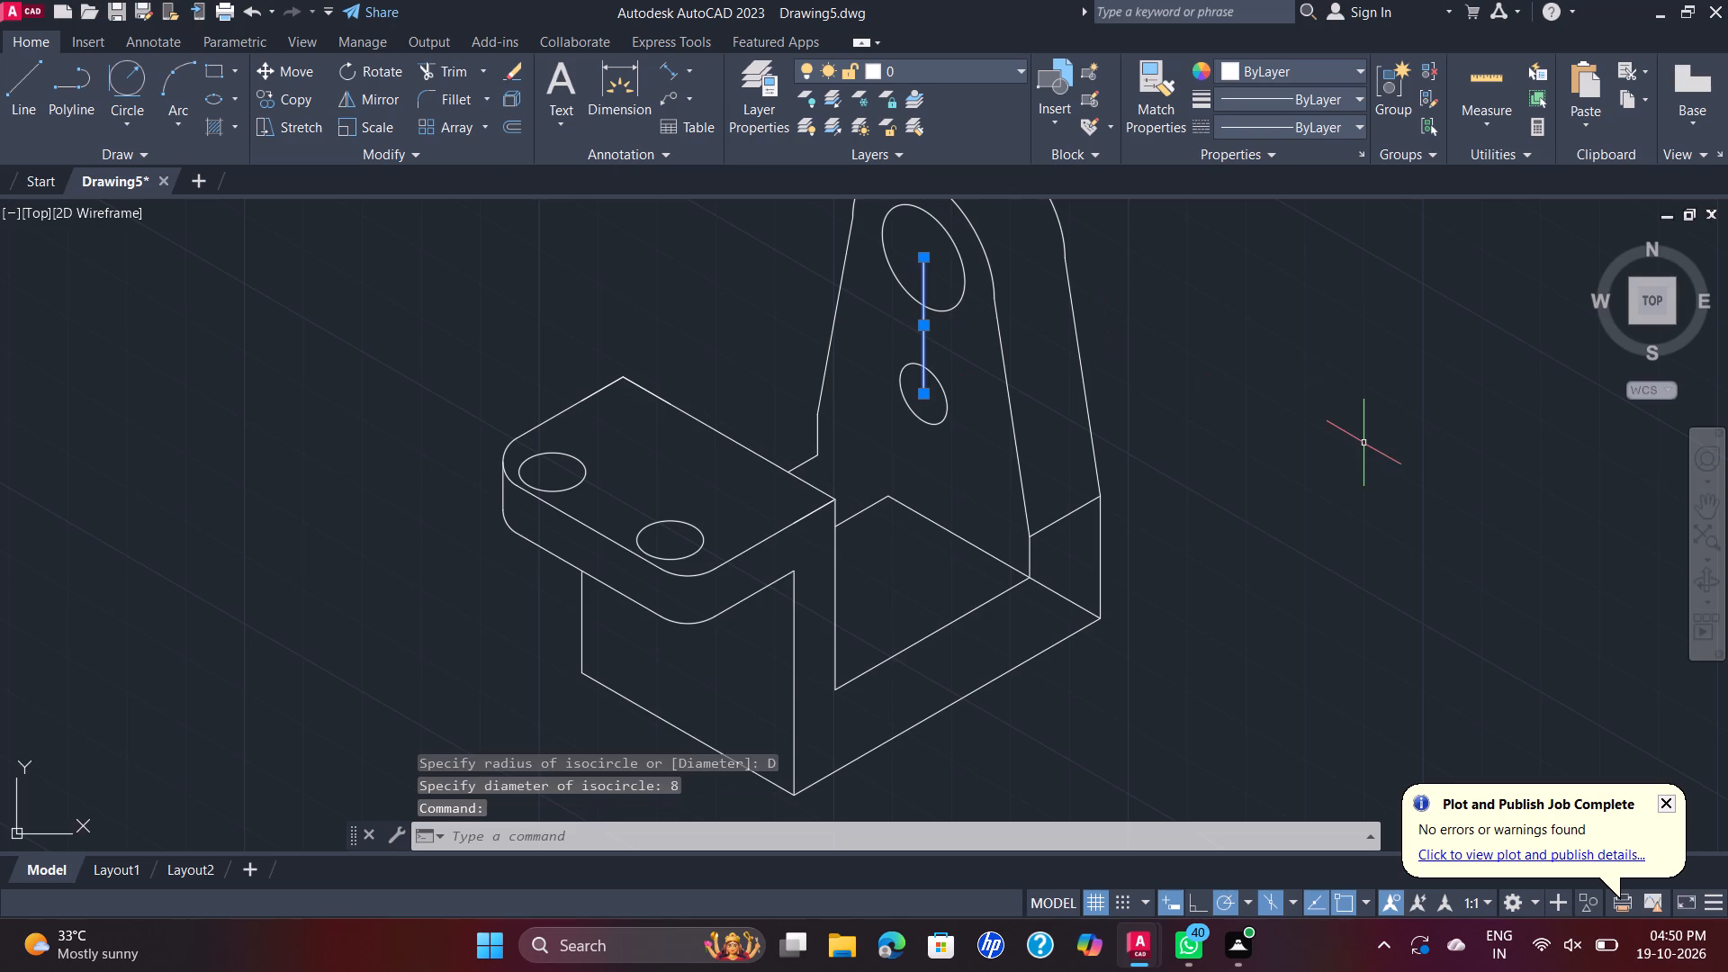
key("Delete")
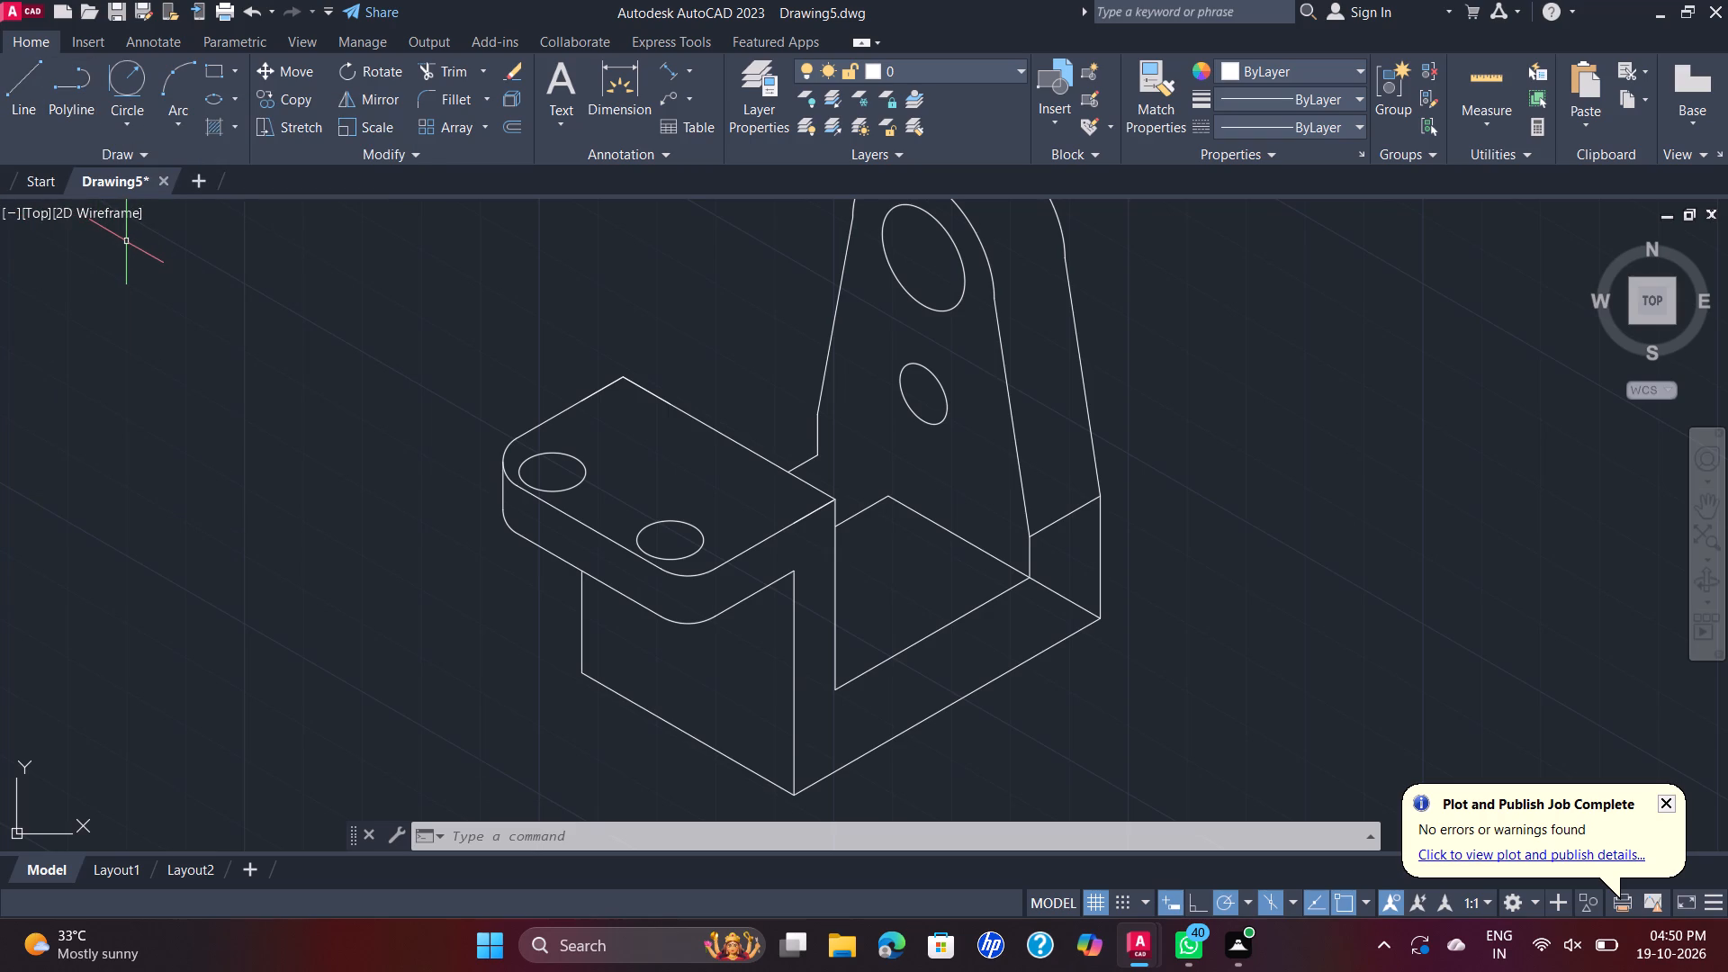
Calculate 36-14 with the quick calculator, clearing its old entry first and closing it when done.
key("ctrl+8")
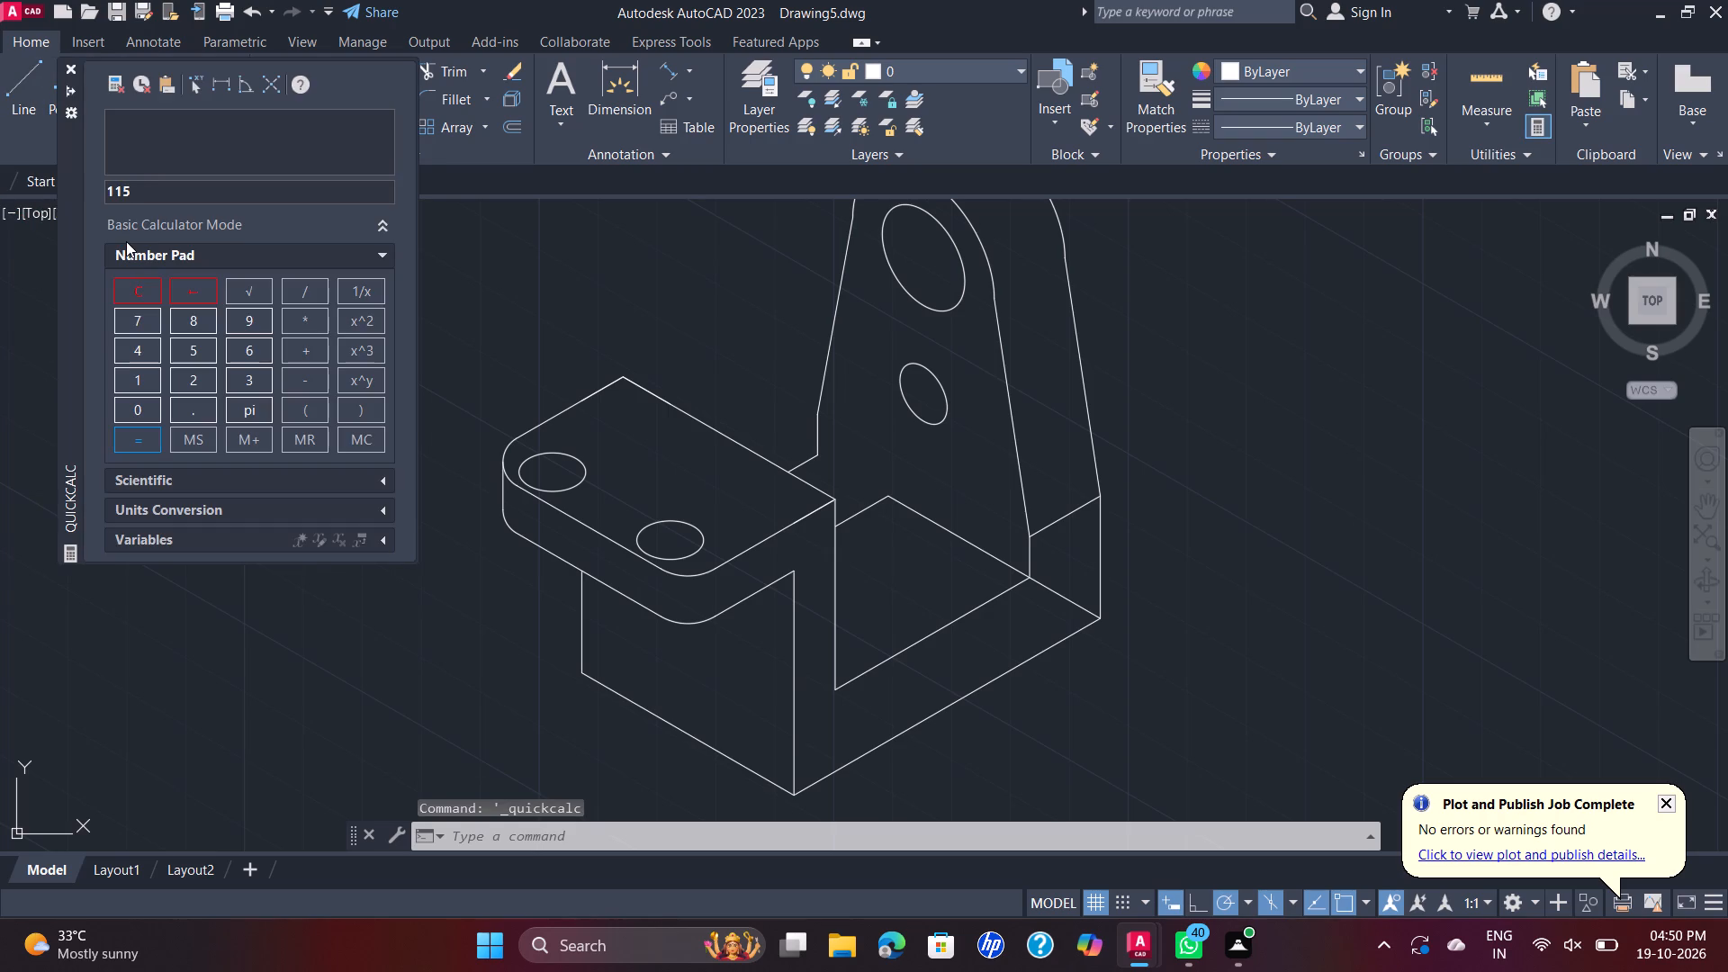
key("BackSpace")
key("BackSpace")
key("BackSpace")
key("BackSpace")
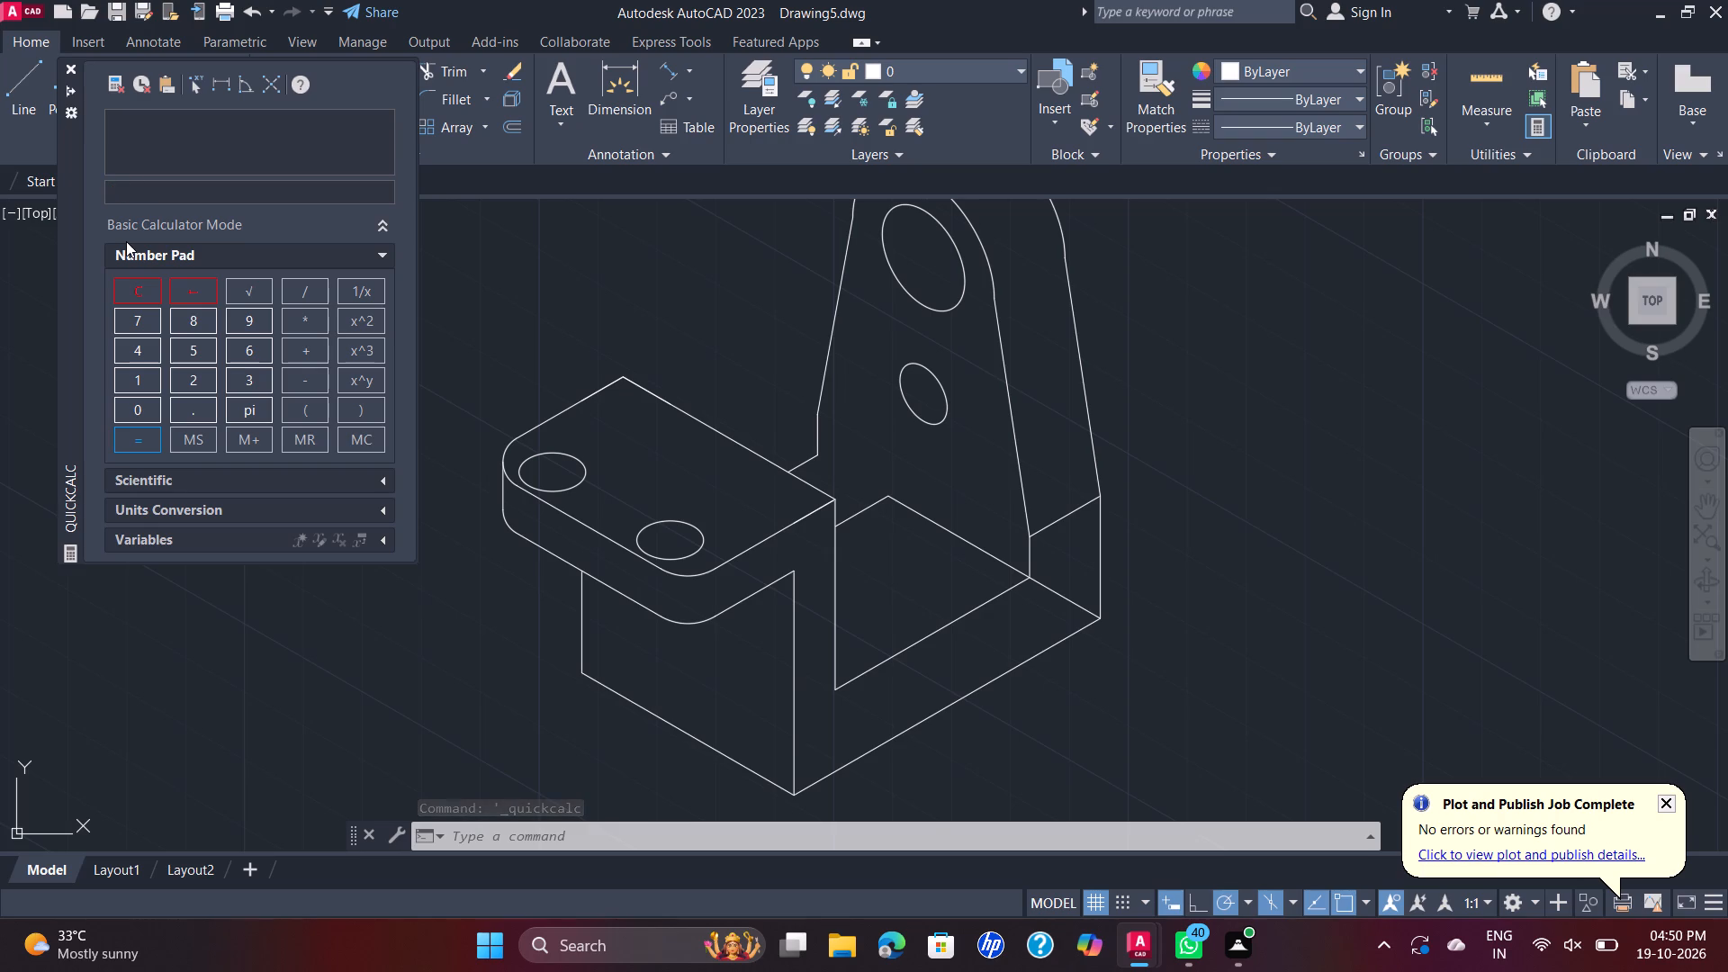
type("36")
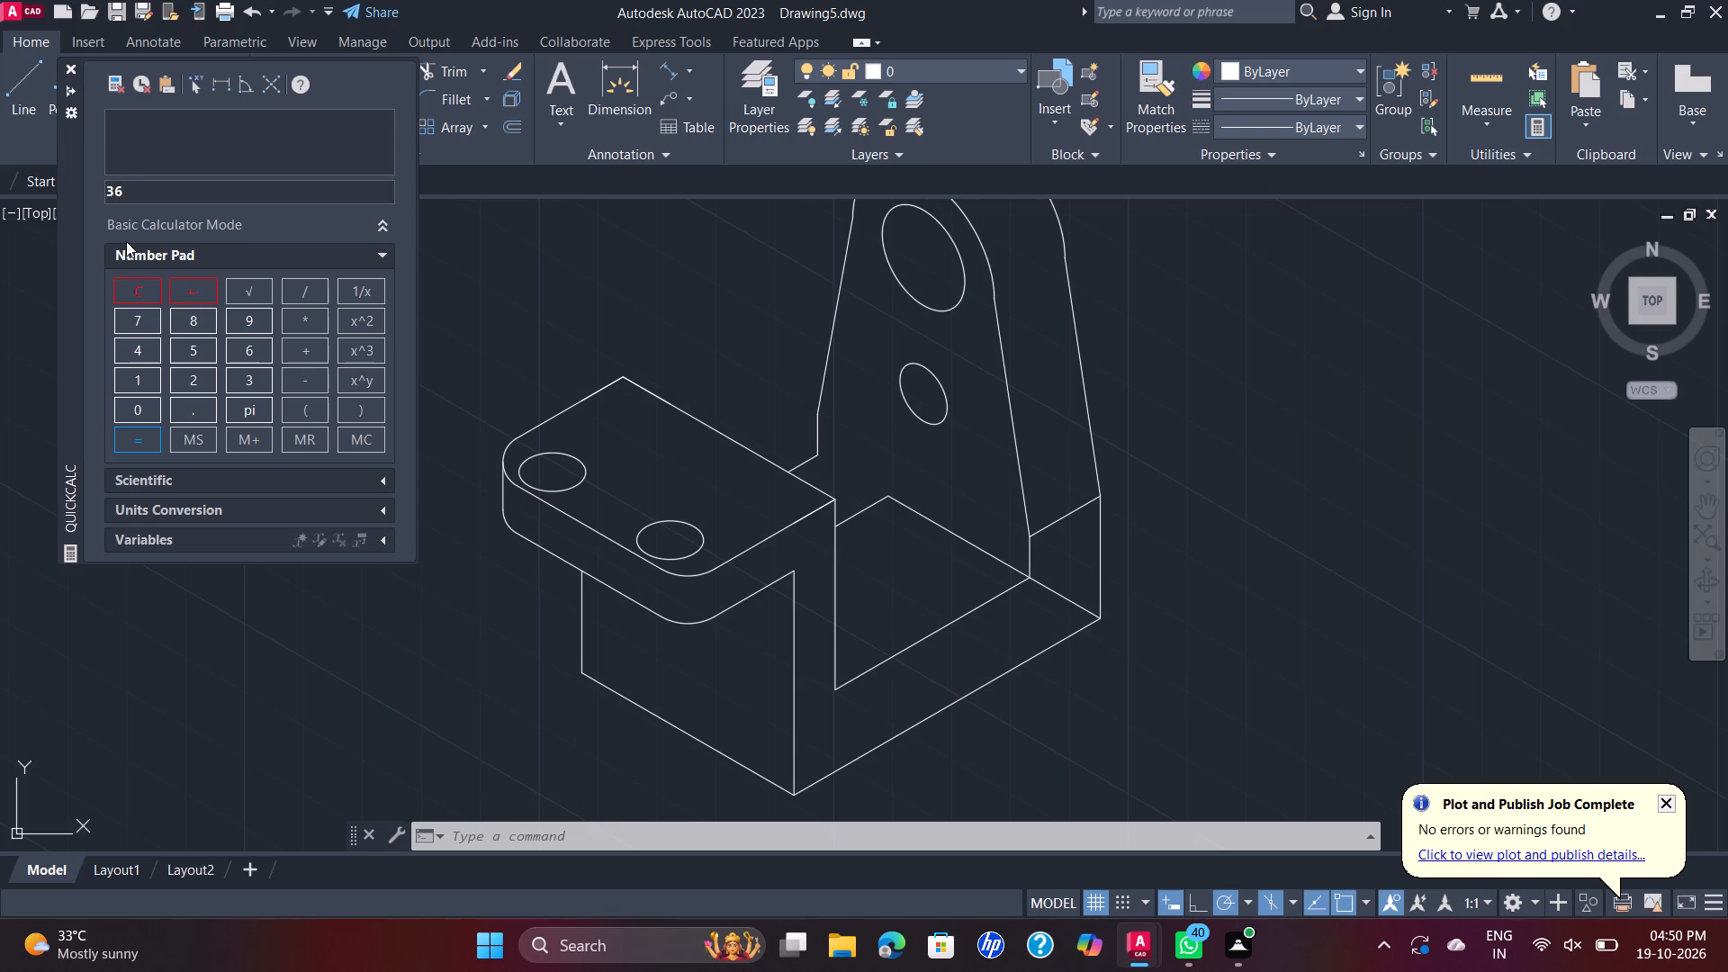
key("minus")
type("14")
key("Return")
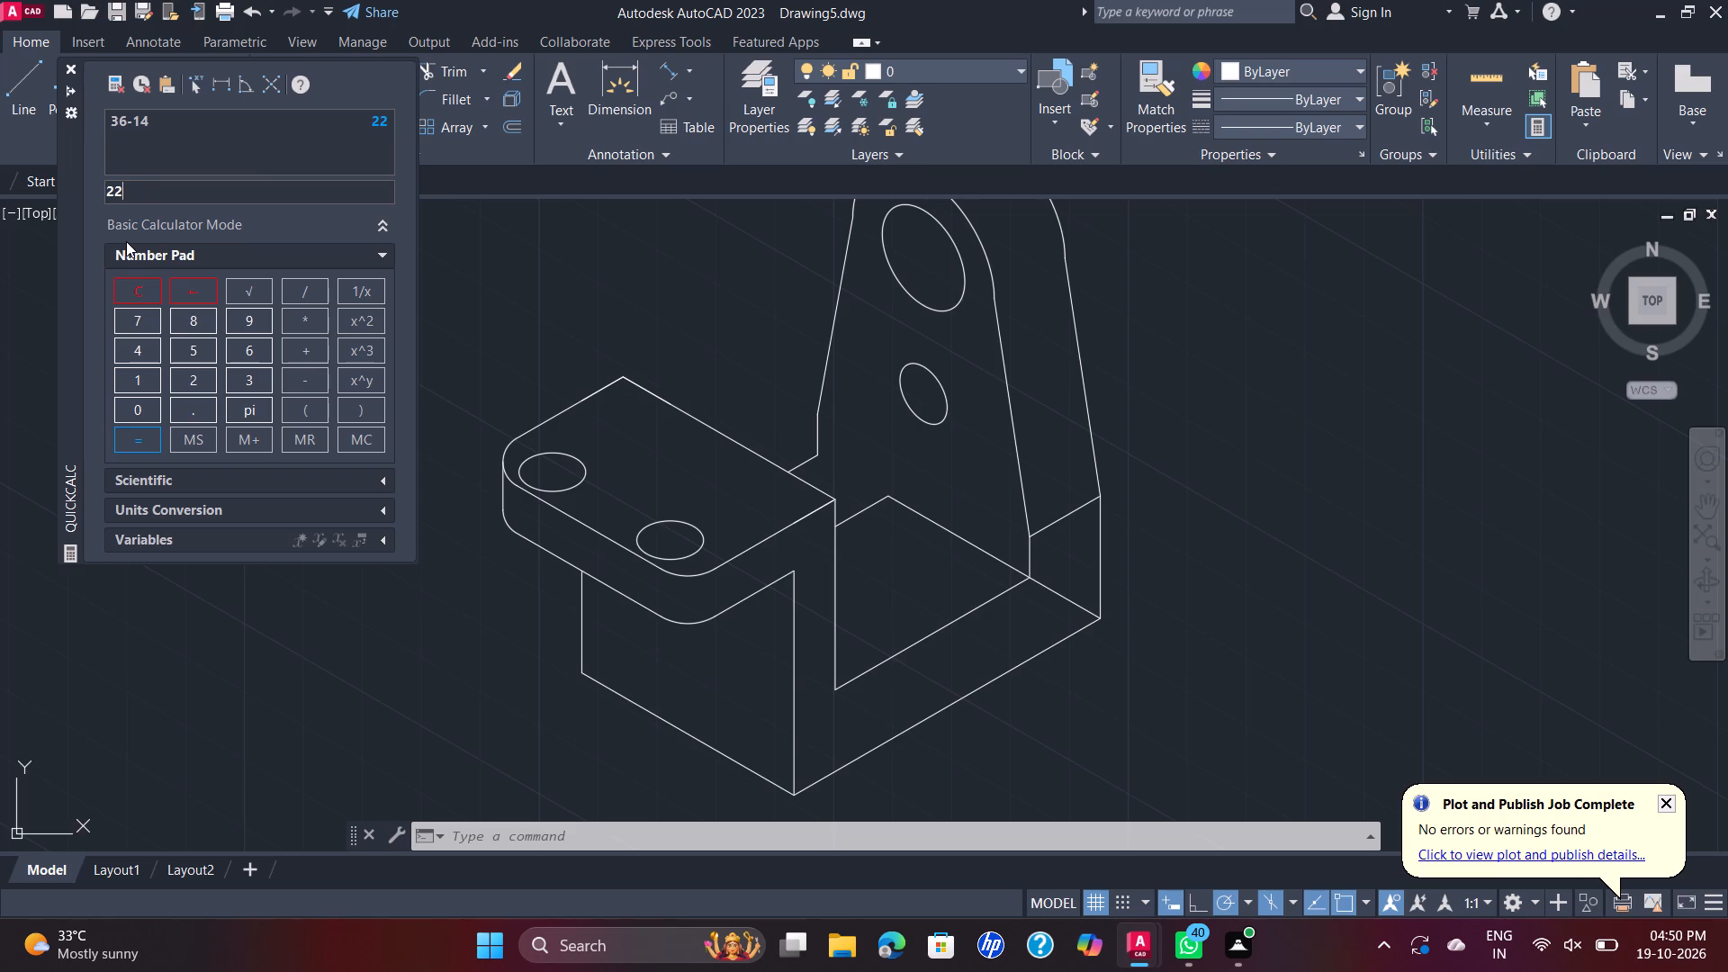
left_click(64, 68)
From the upright's lower rear corner, draw an 11 mm line along its base at 330°, followed by a 12 mm line straight down.
left_click(16, 83)
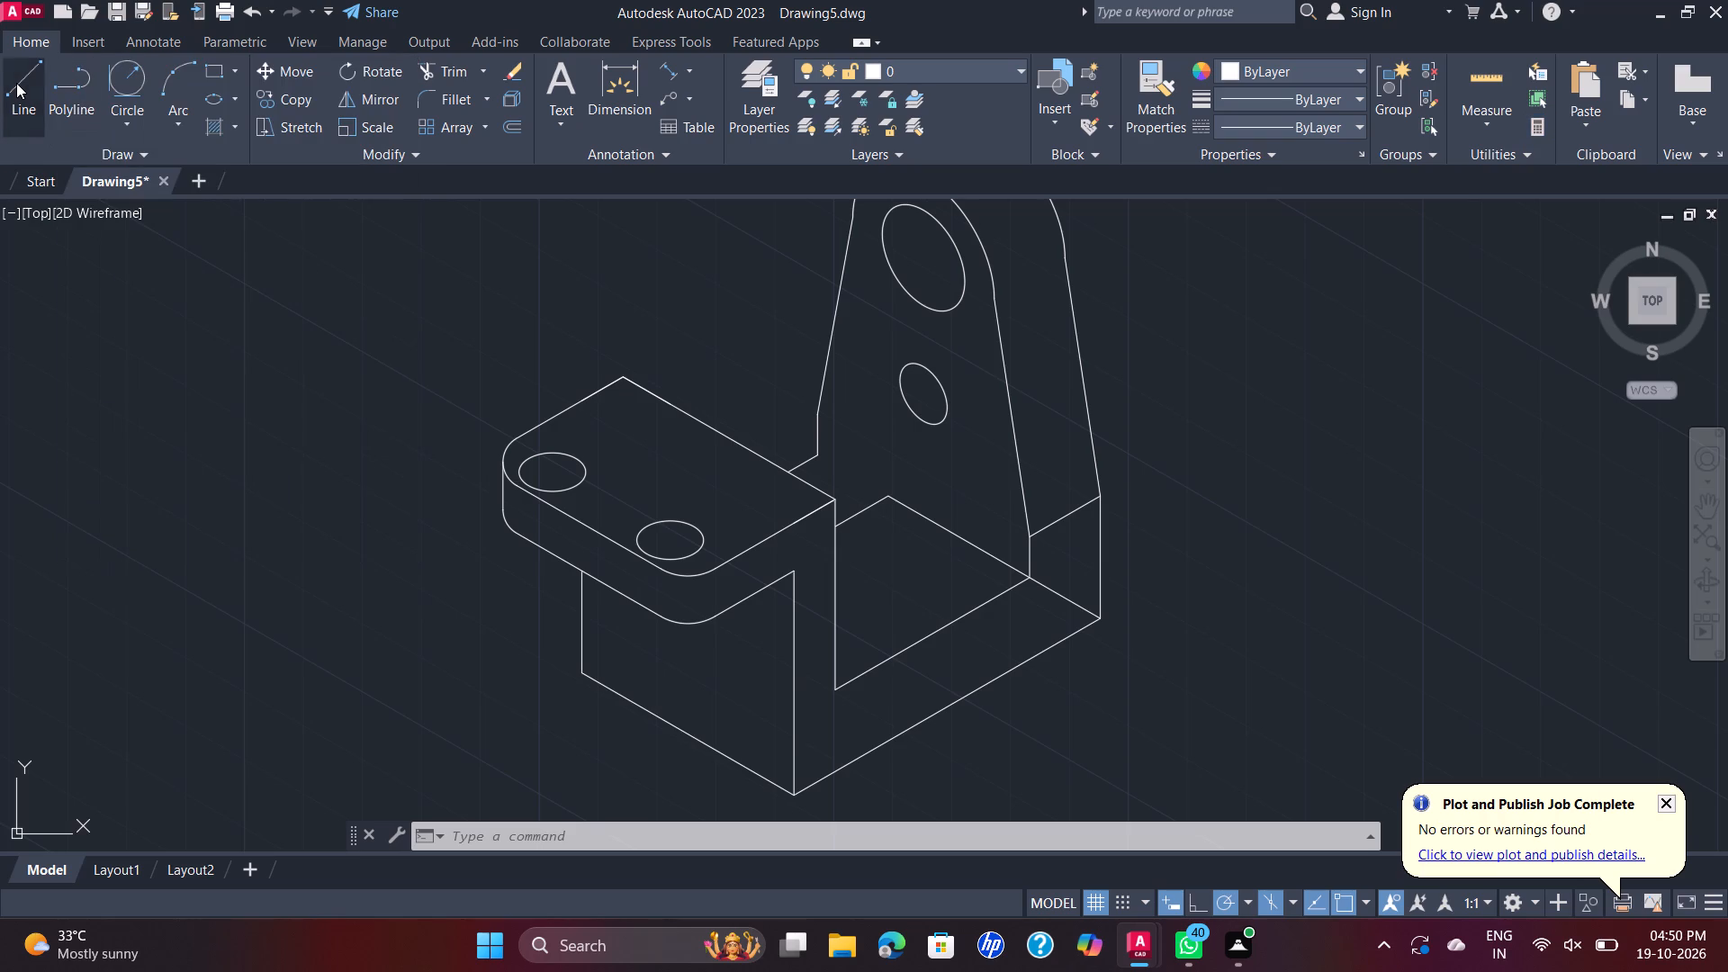
left_click(818, 453)
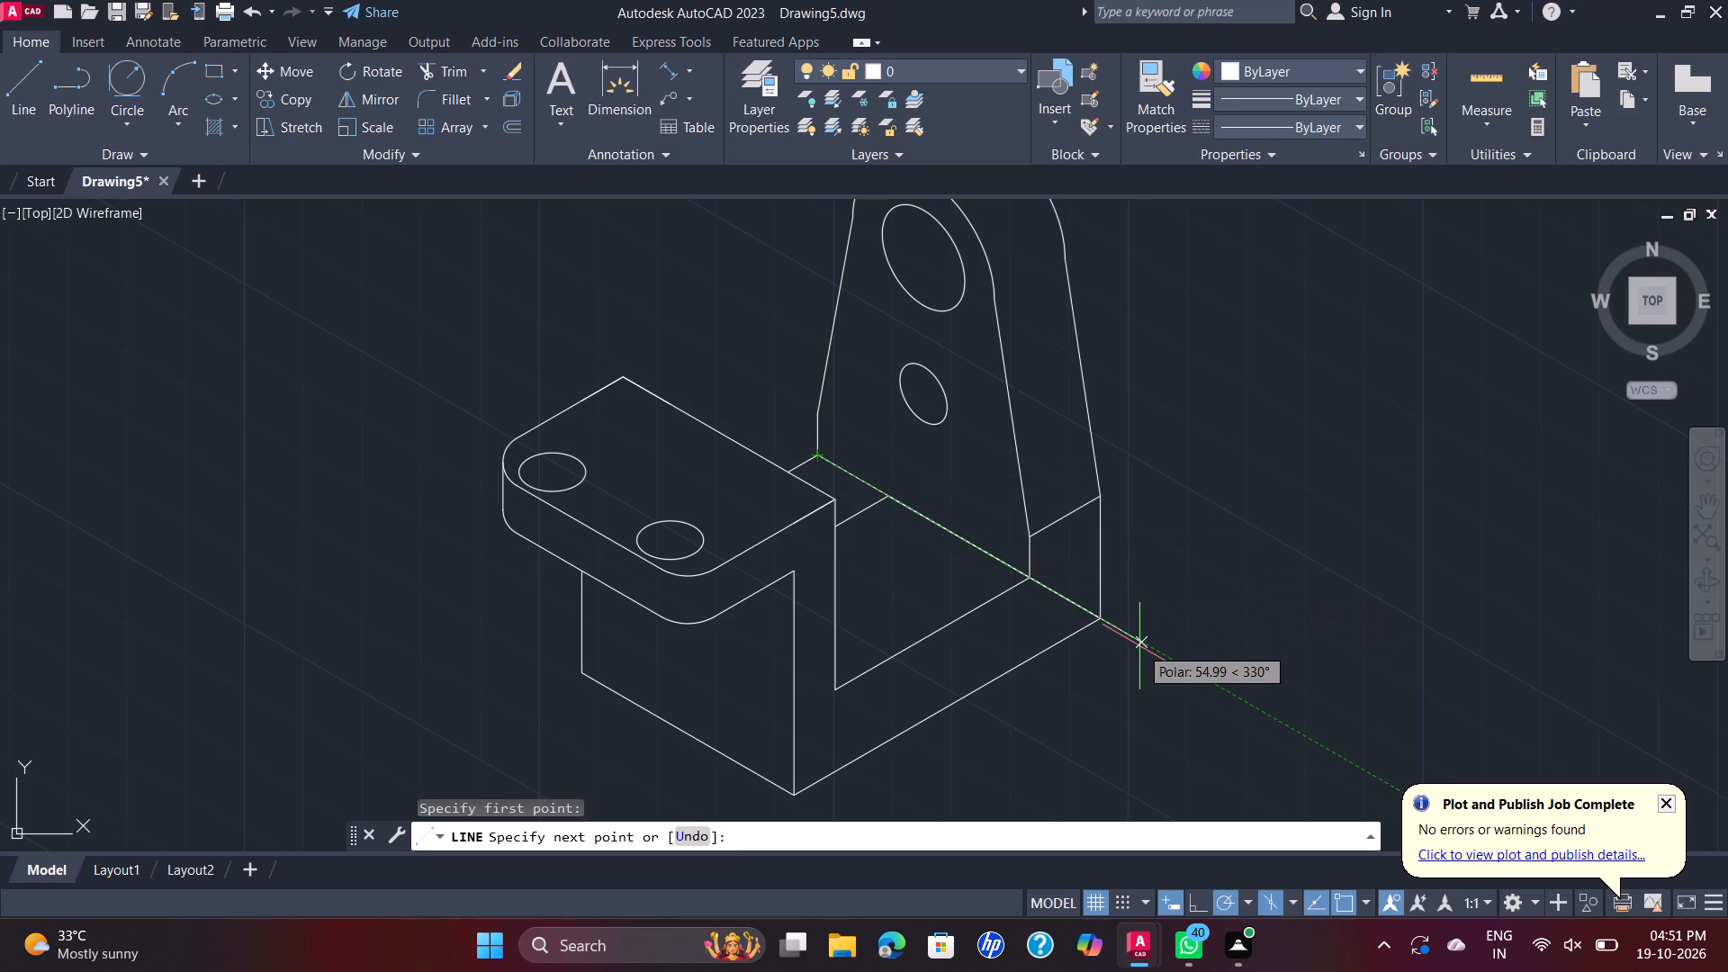
type("11")
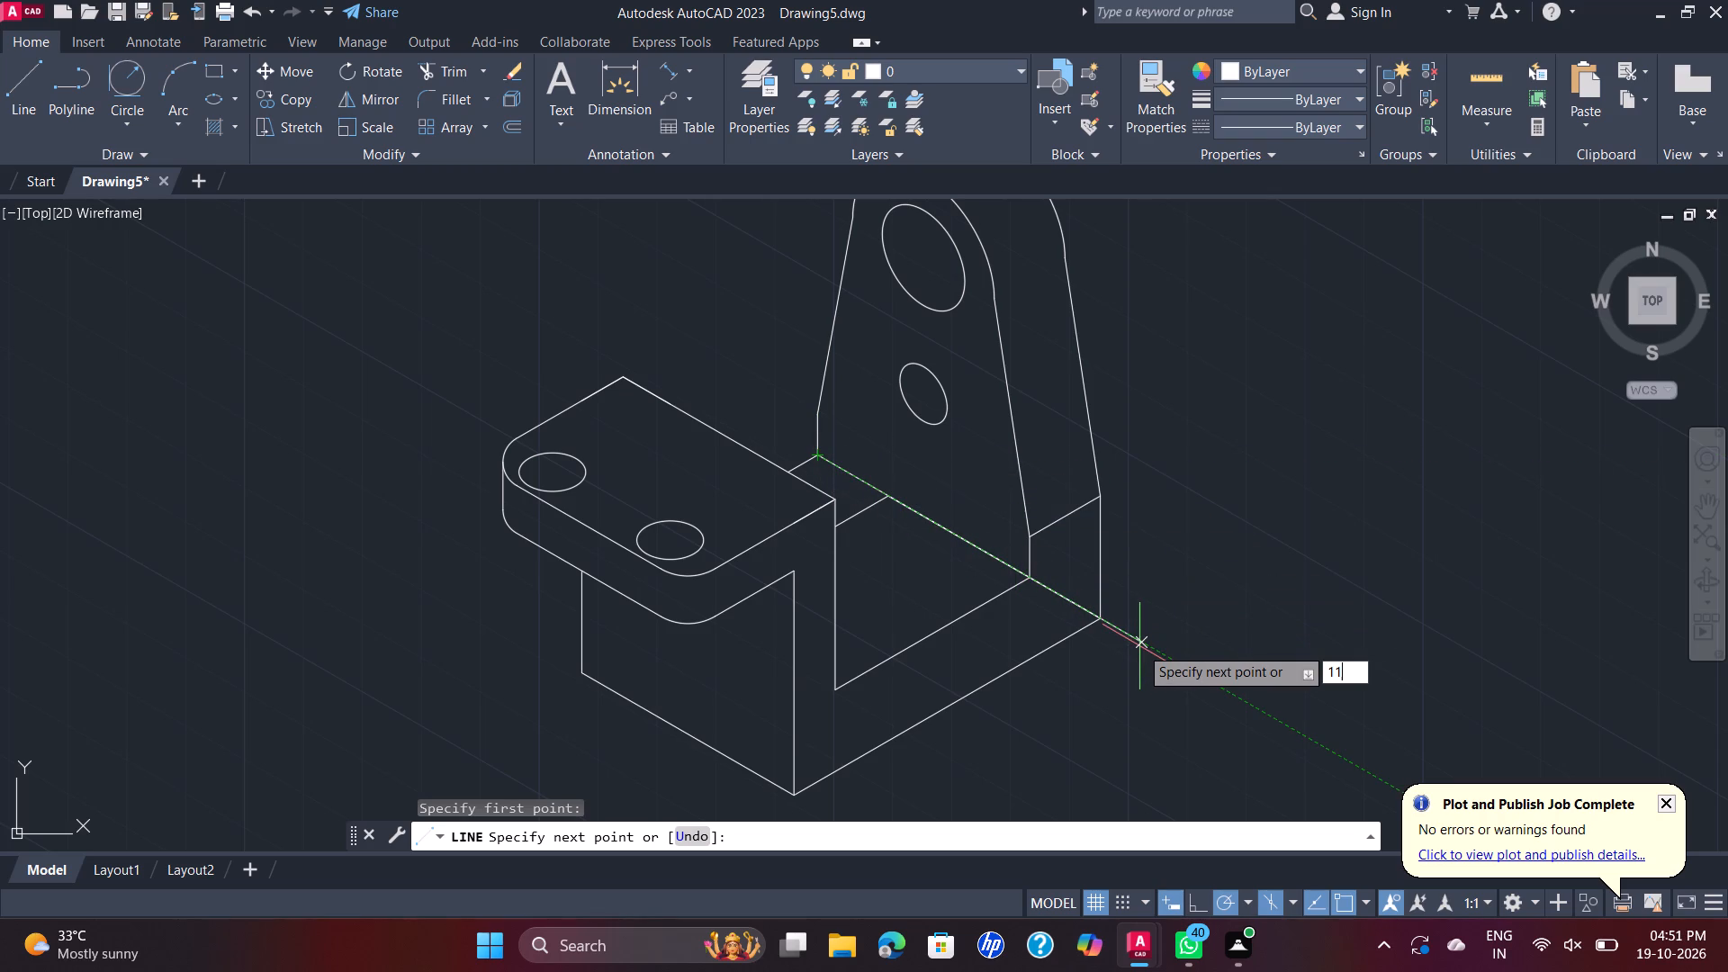
key("Return")
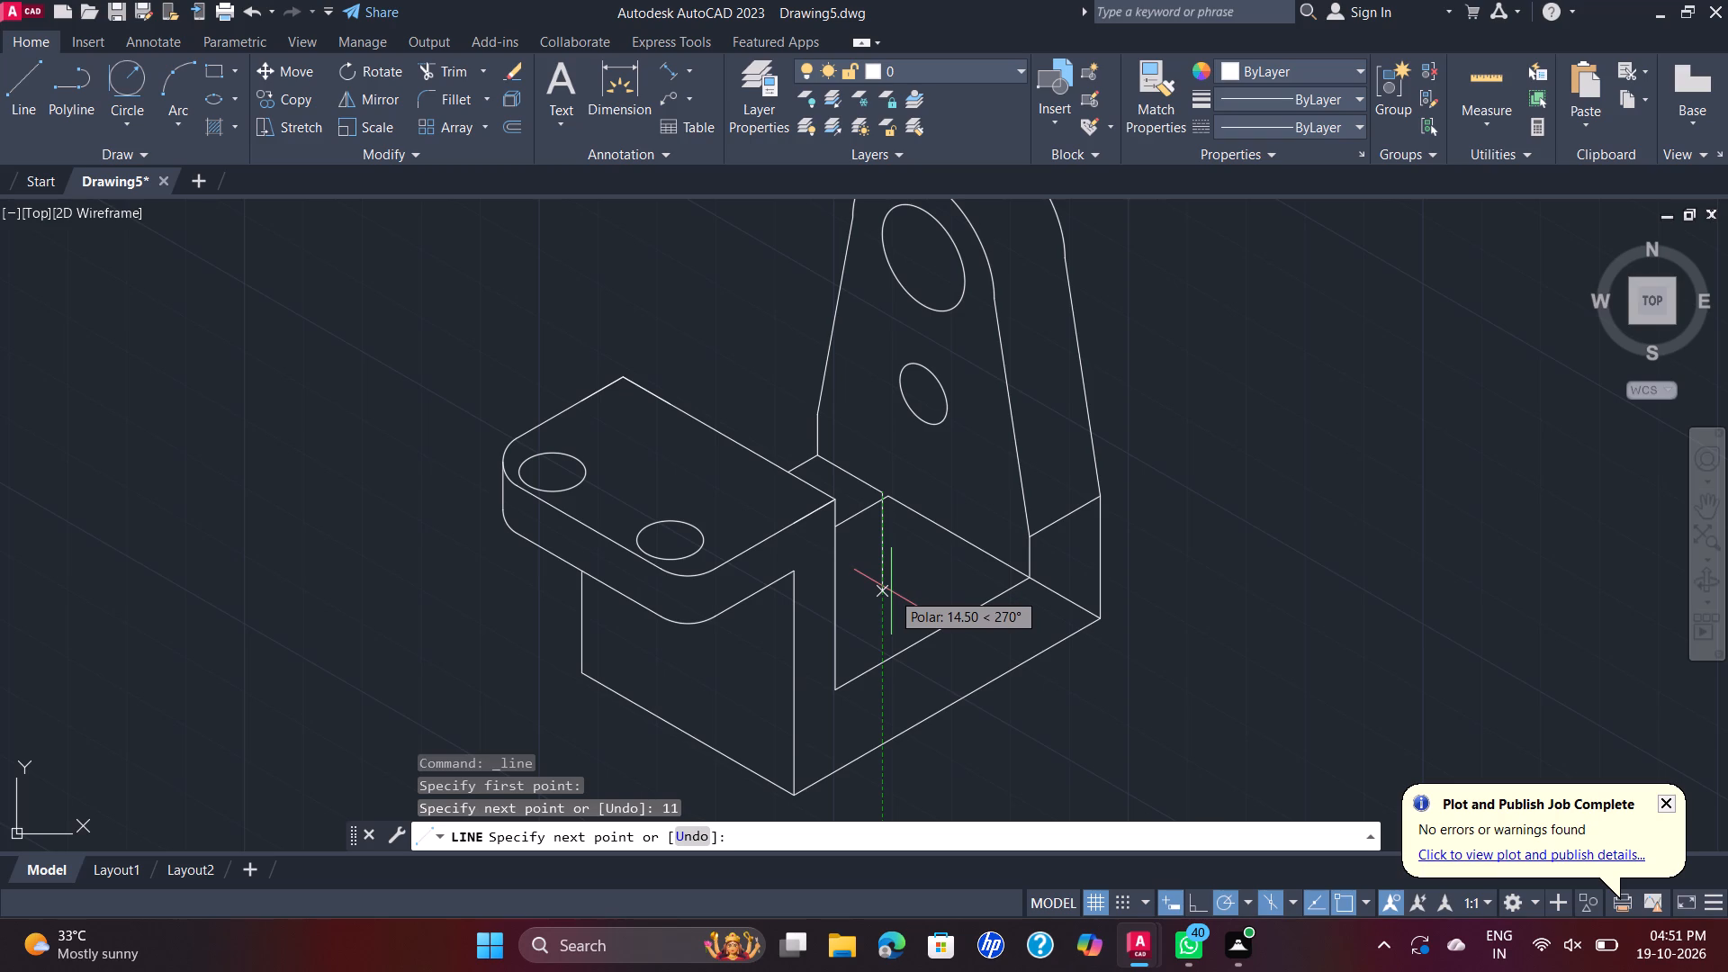
type("12")
key("Return")
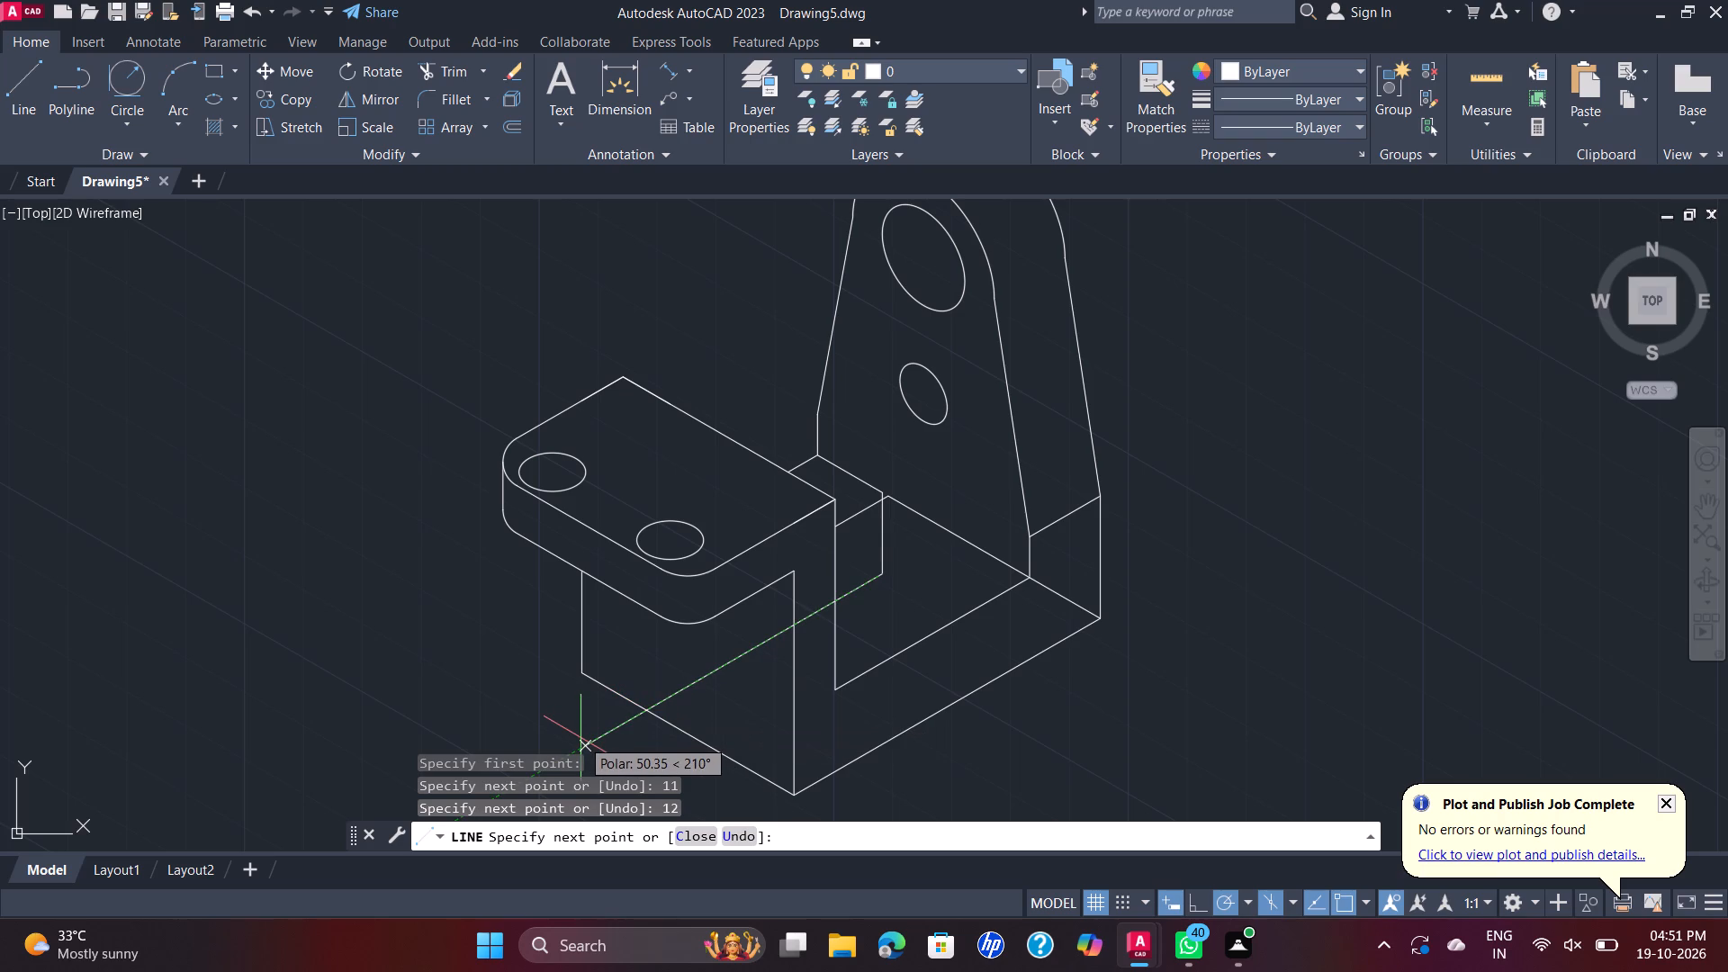
key("grave")
key("Escape")
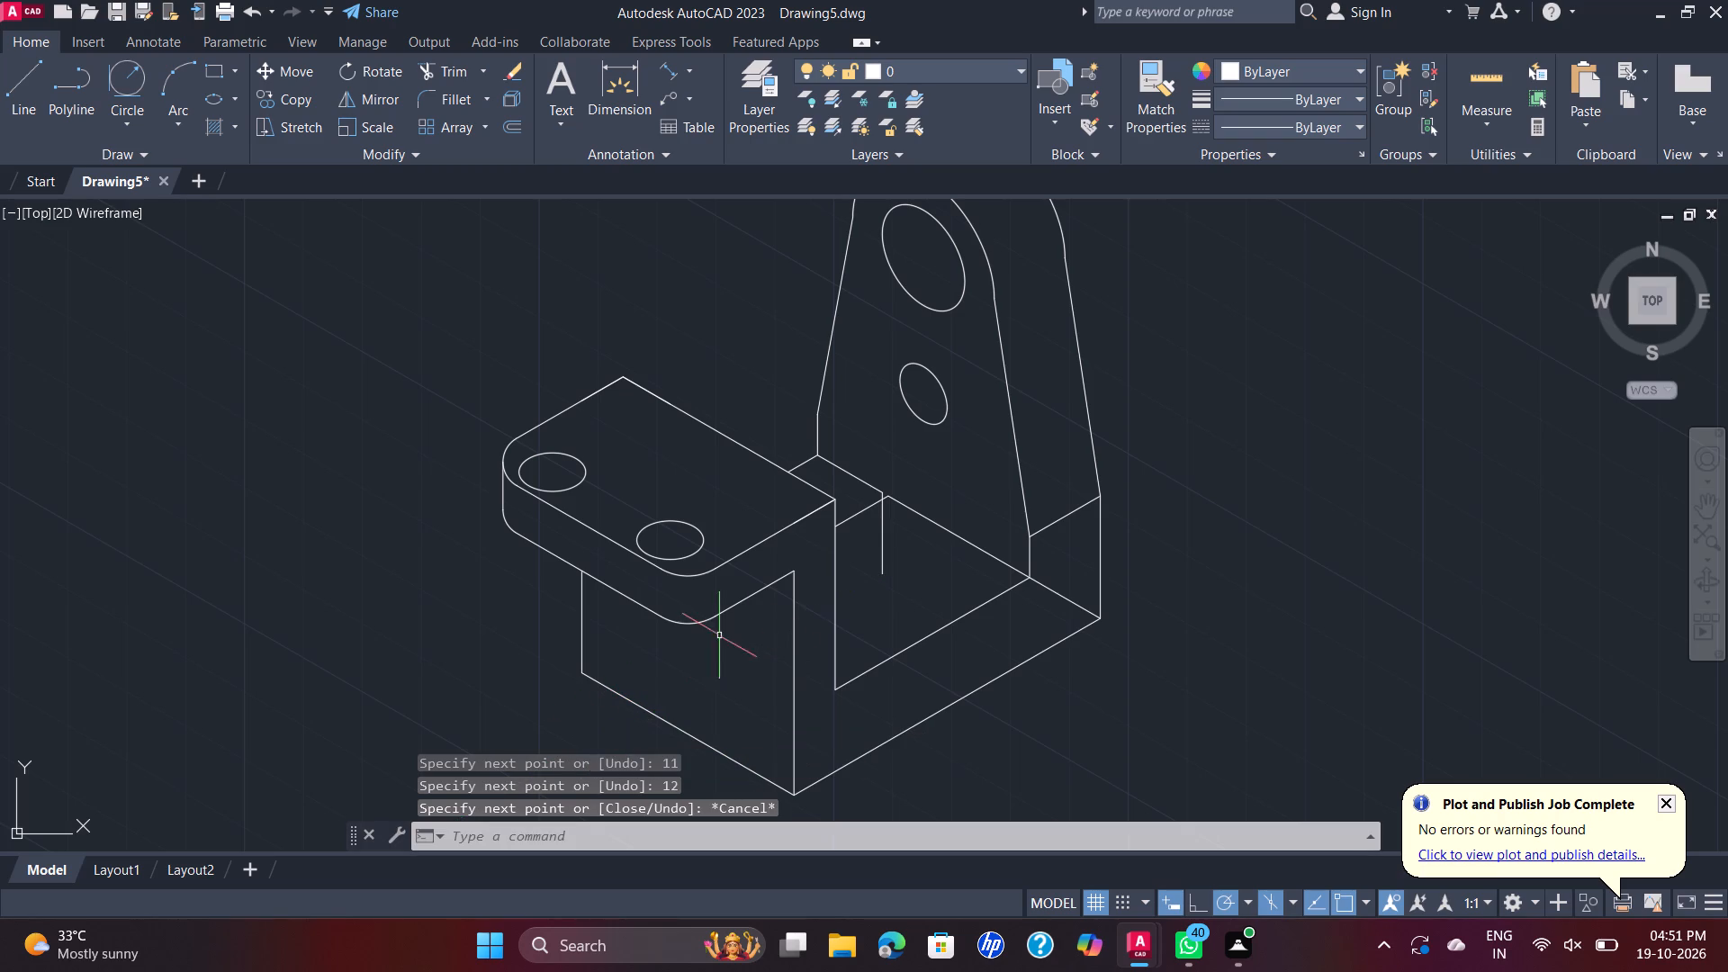
From the upright's lower front corner, draw an 11 mm line back along its base, continuing about 31 mm at 210° across the floor.
scroll(908, 514, "up", 2)
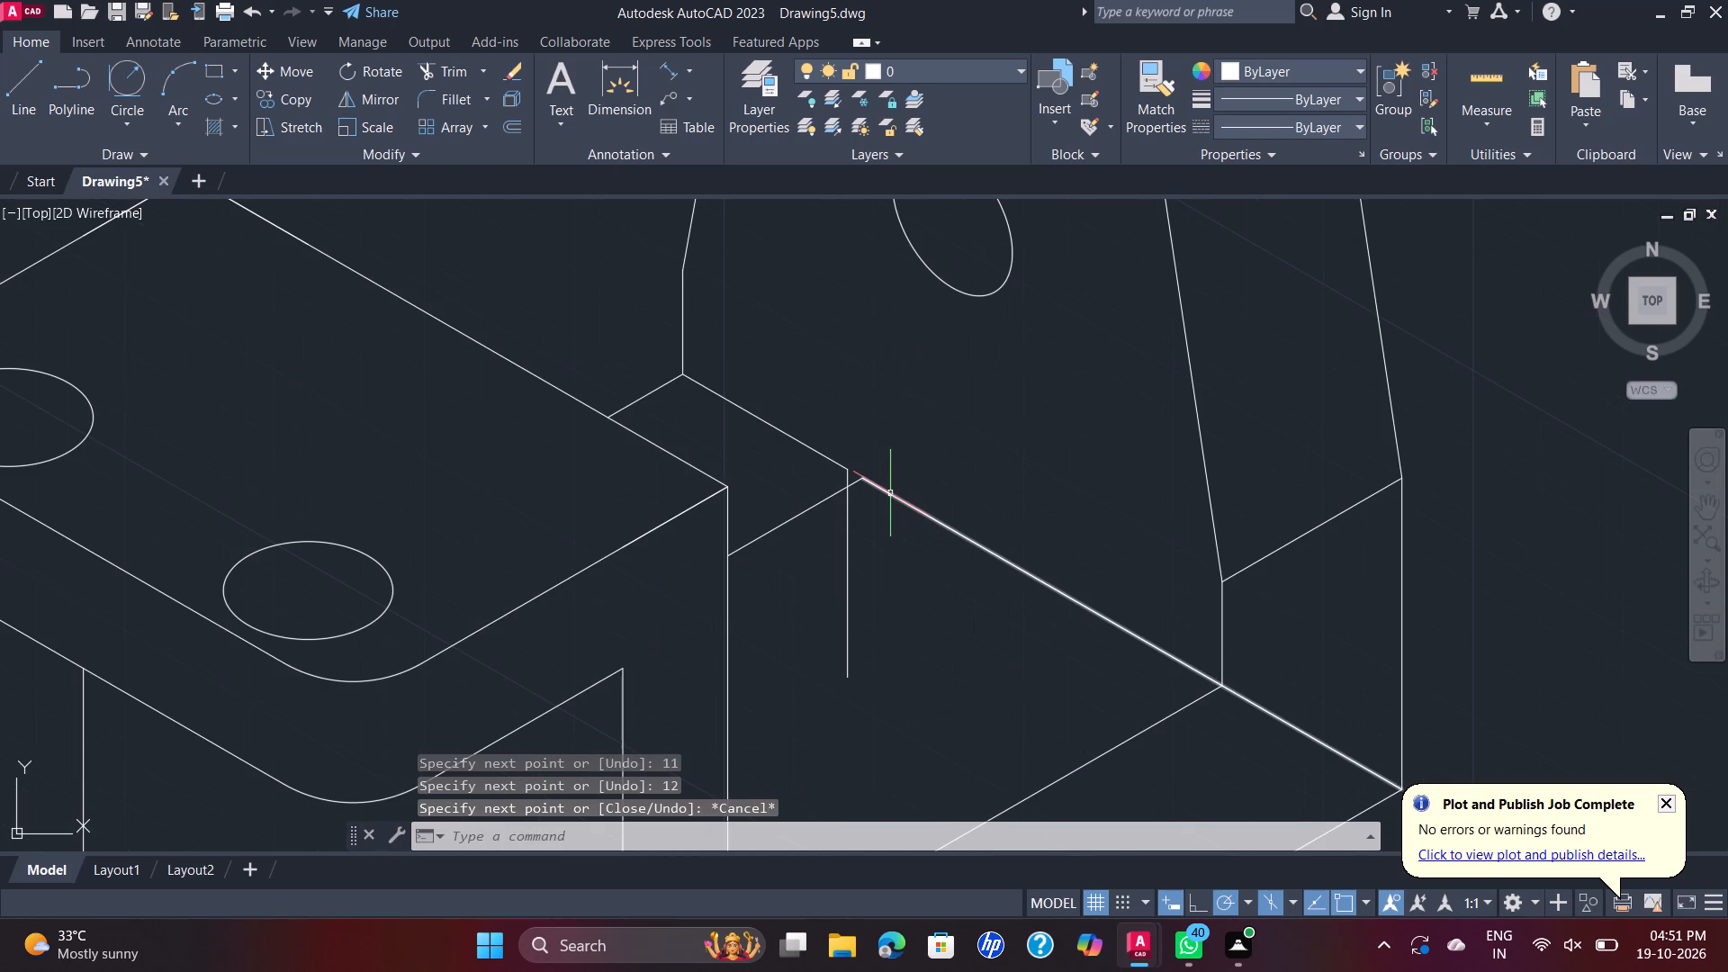
scroll(890, 493, "down", 2)
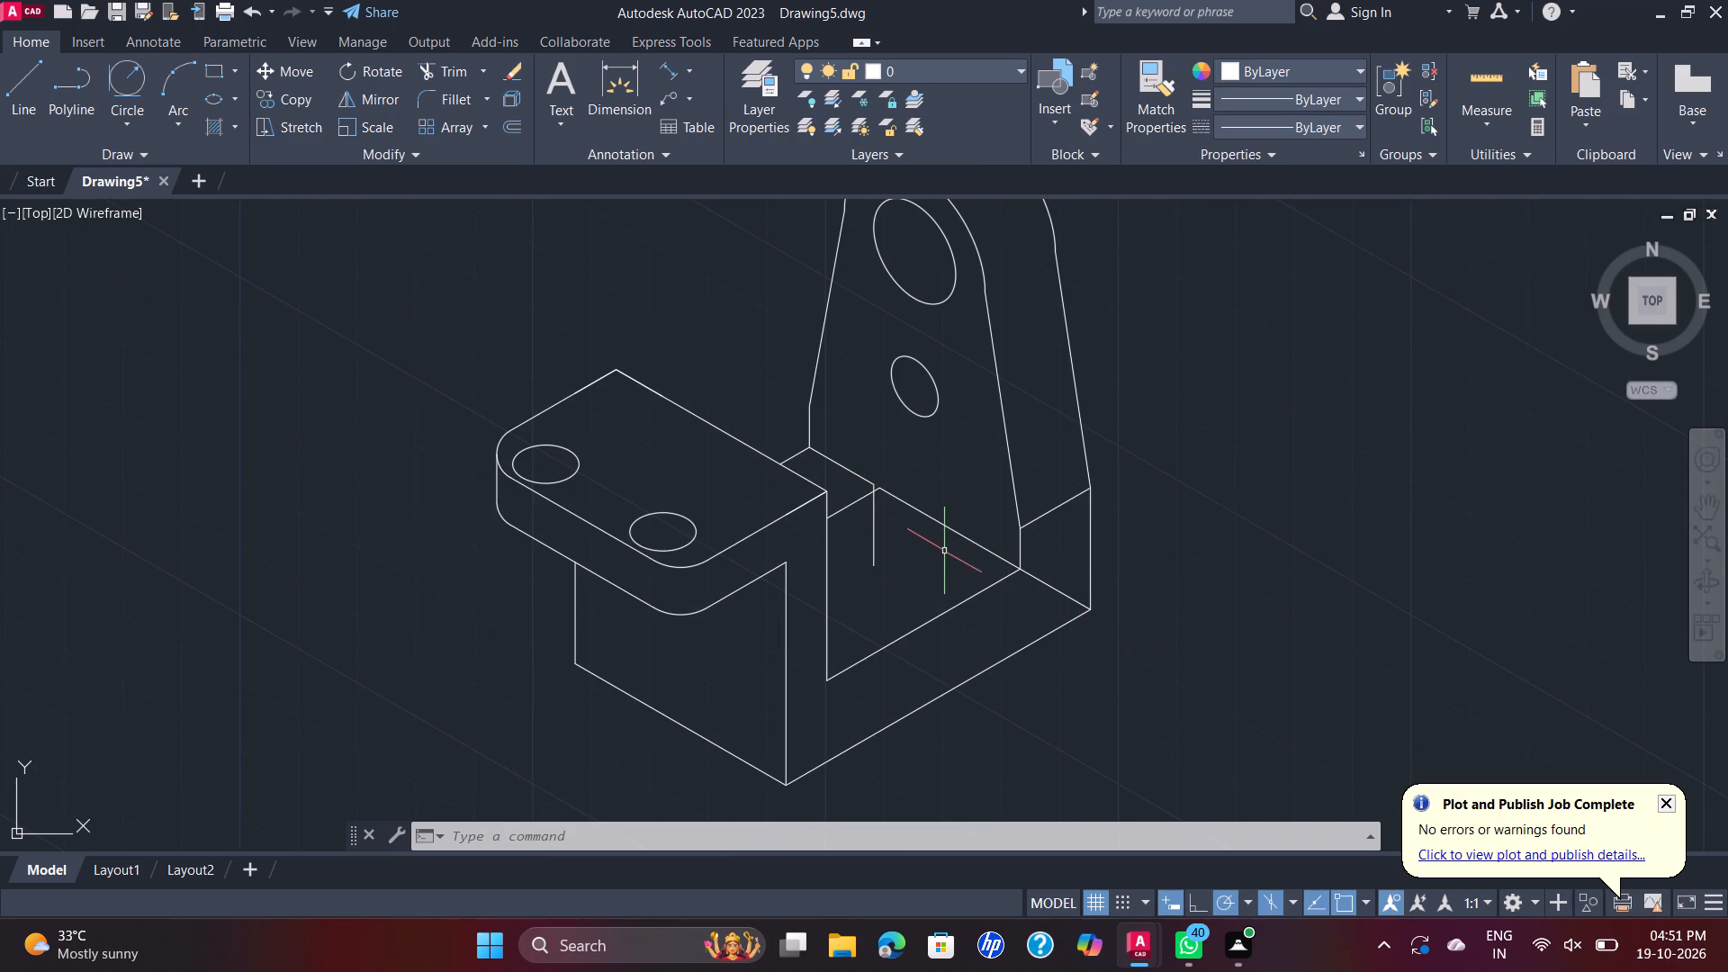
key("space")
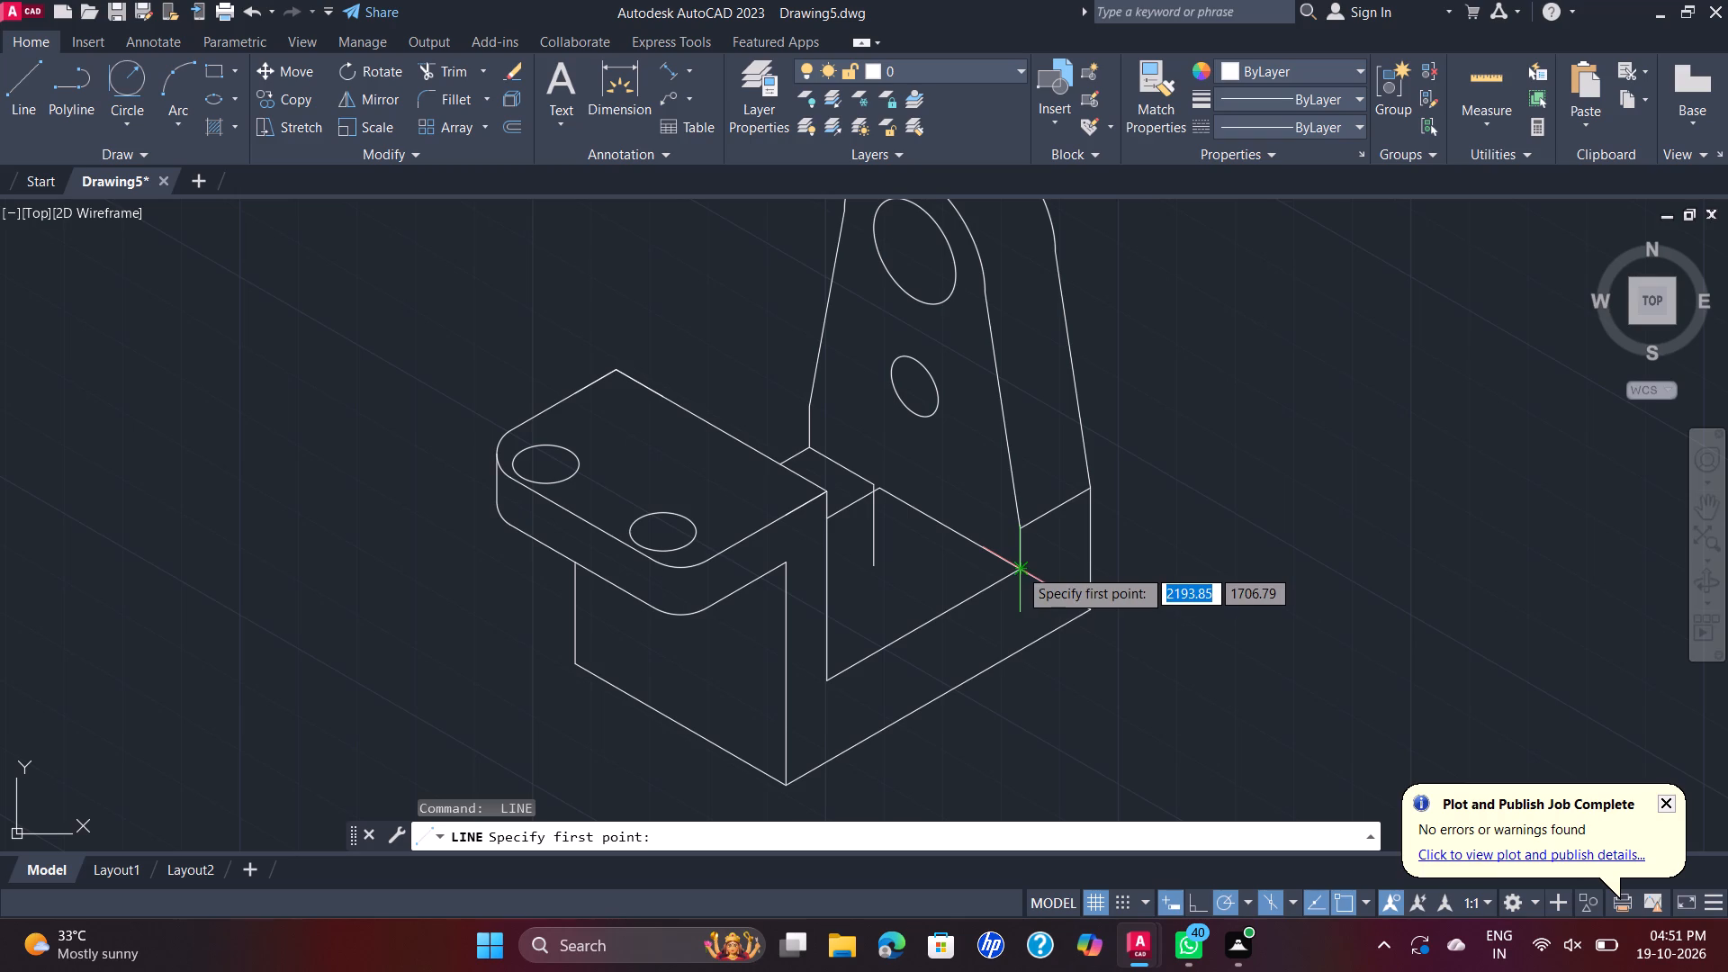
left_click(1019, 568)
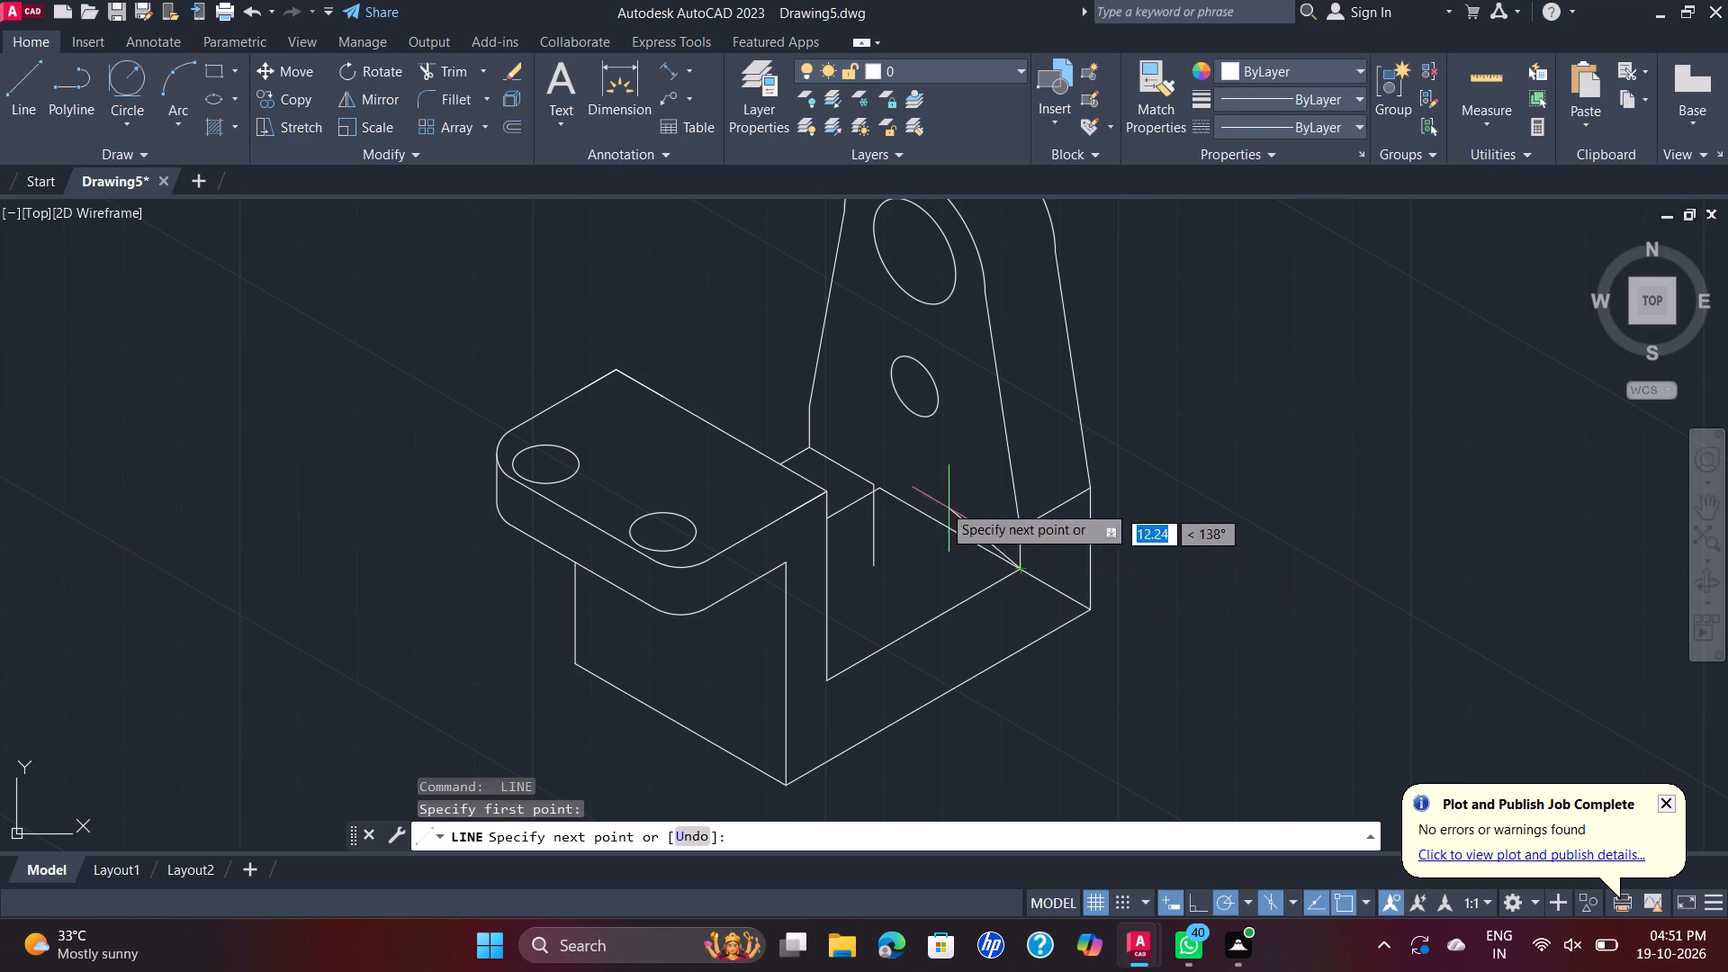
type("11")
key("Return")
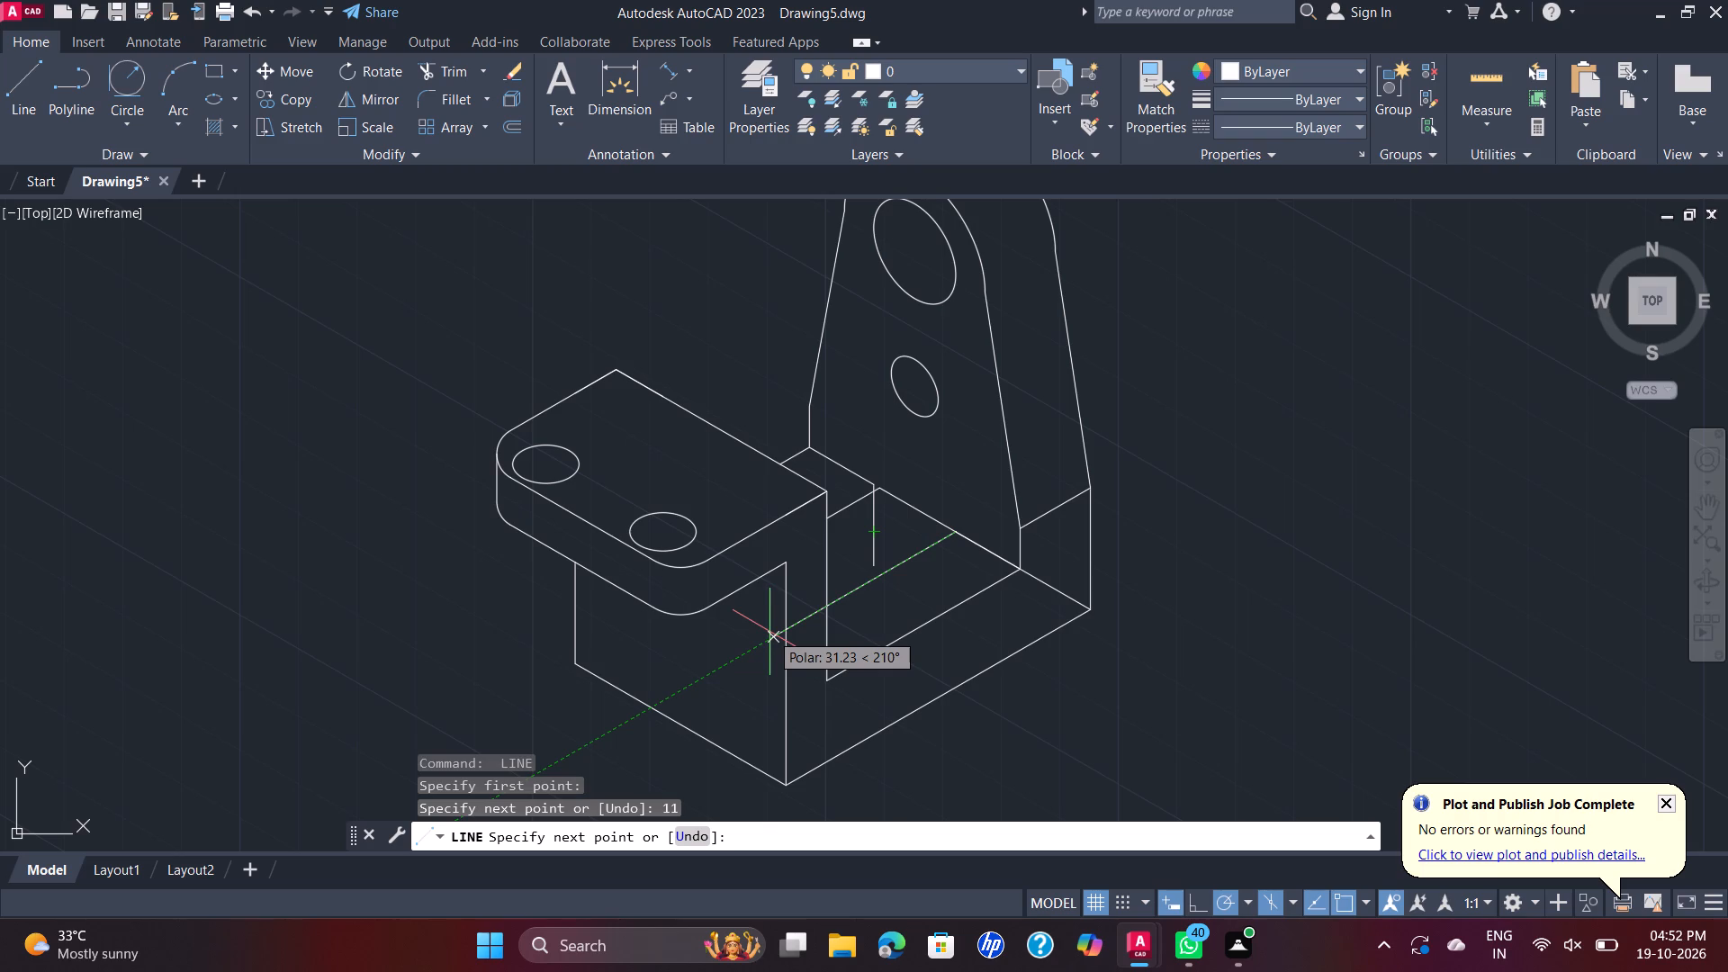
left_click(769, 632)
key("Escape")
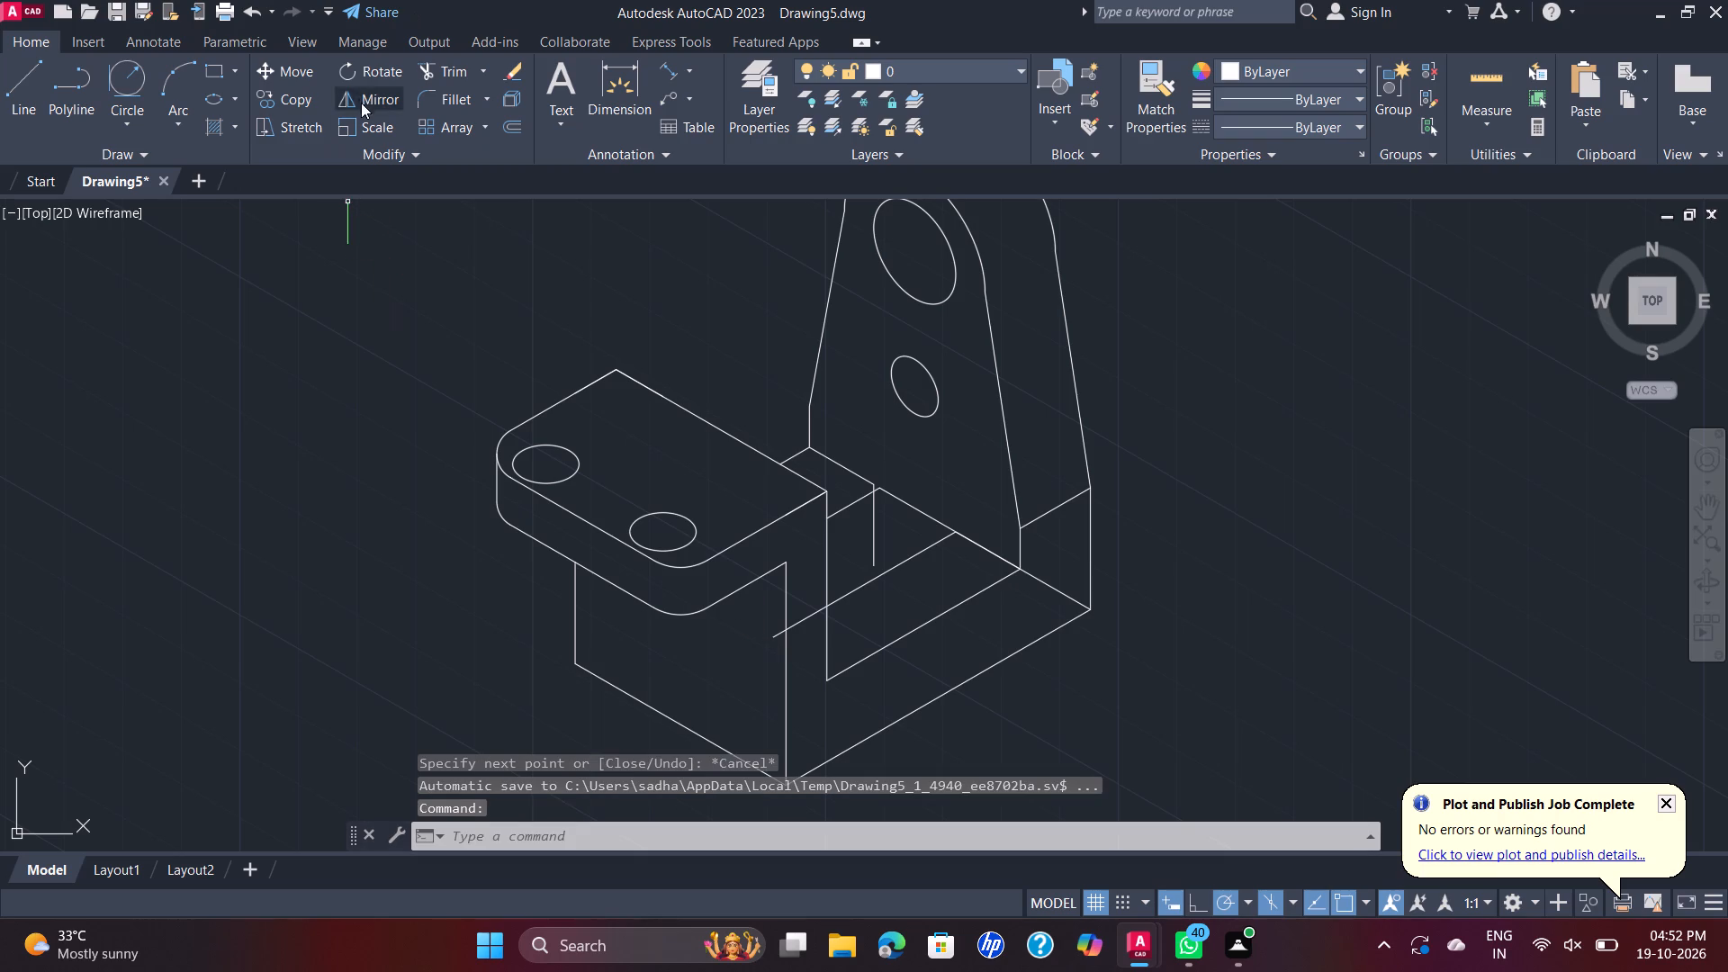
Trim the new 210° line's overhang past the vertical wall edge and remove the old floor edges between the two 11 mm lines and the wall.
left_click(434, 74)
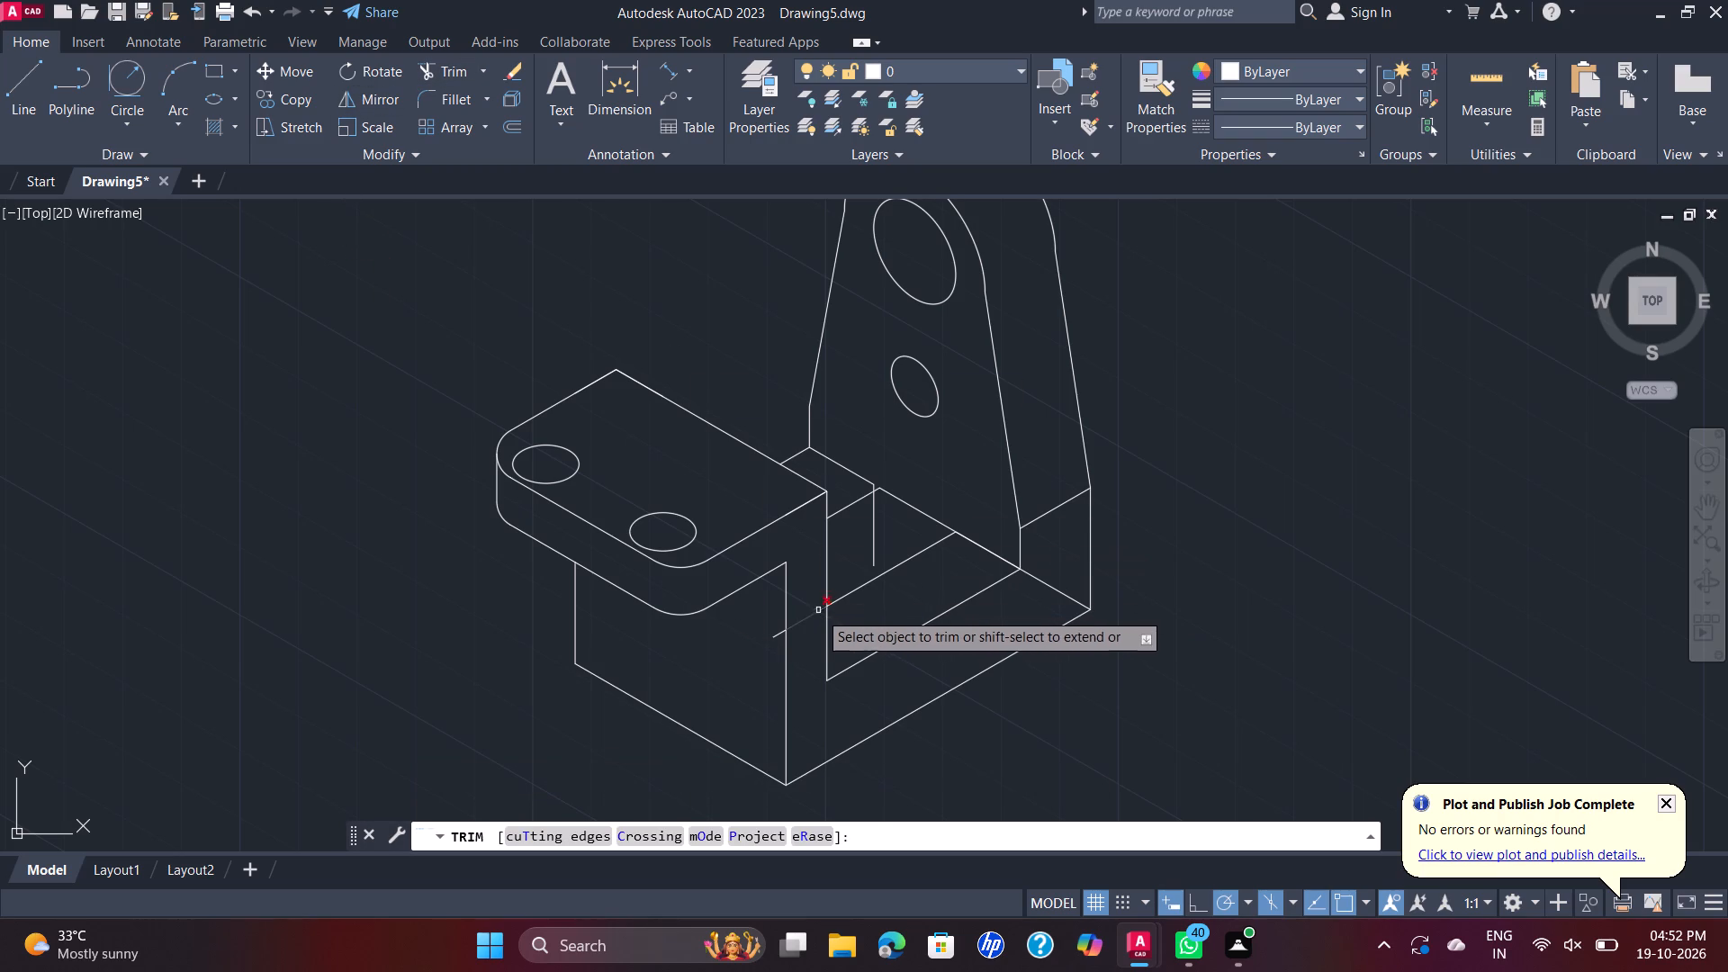
left_click(819, 614)
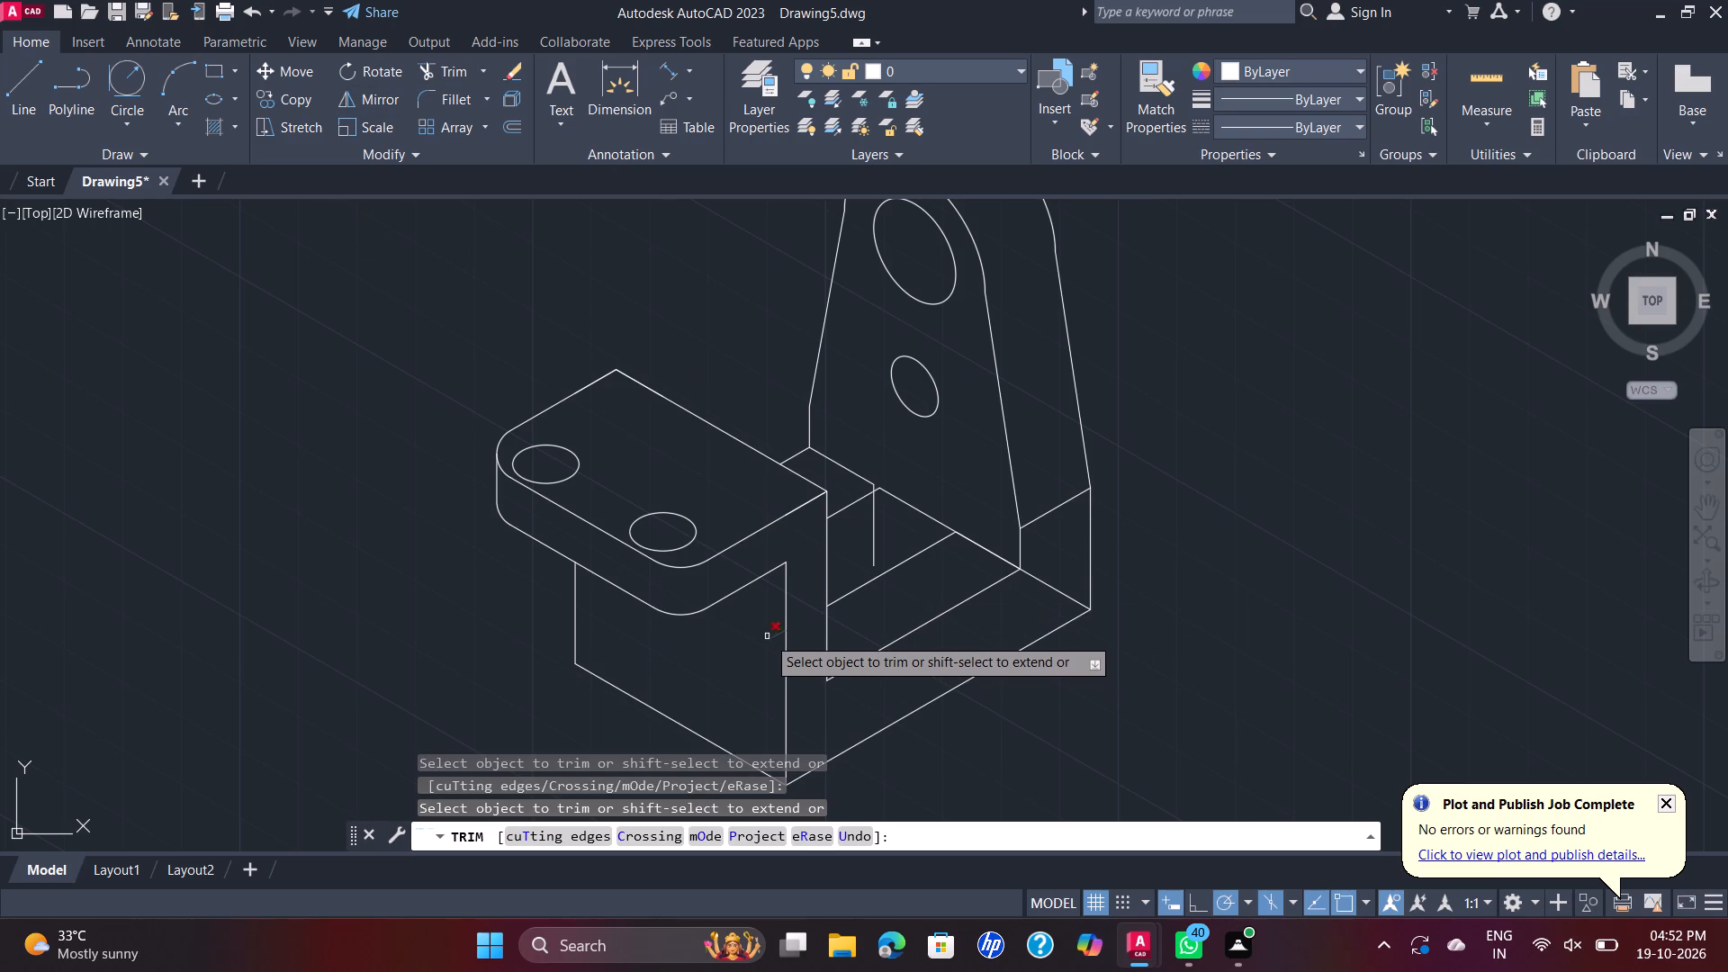
left_click(778, 635)
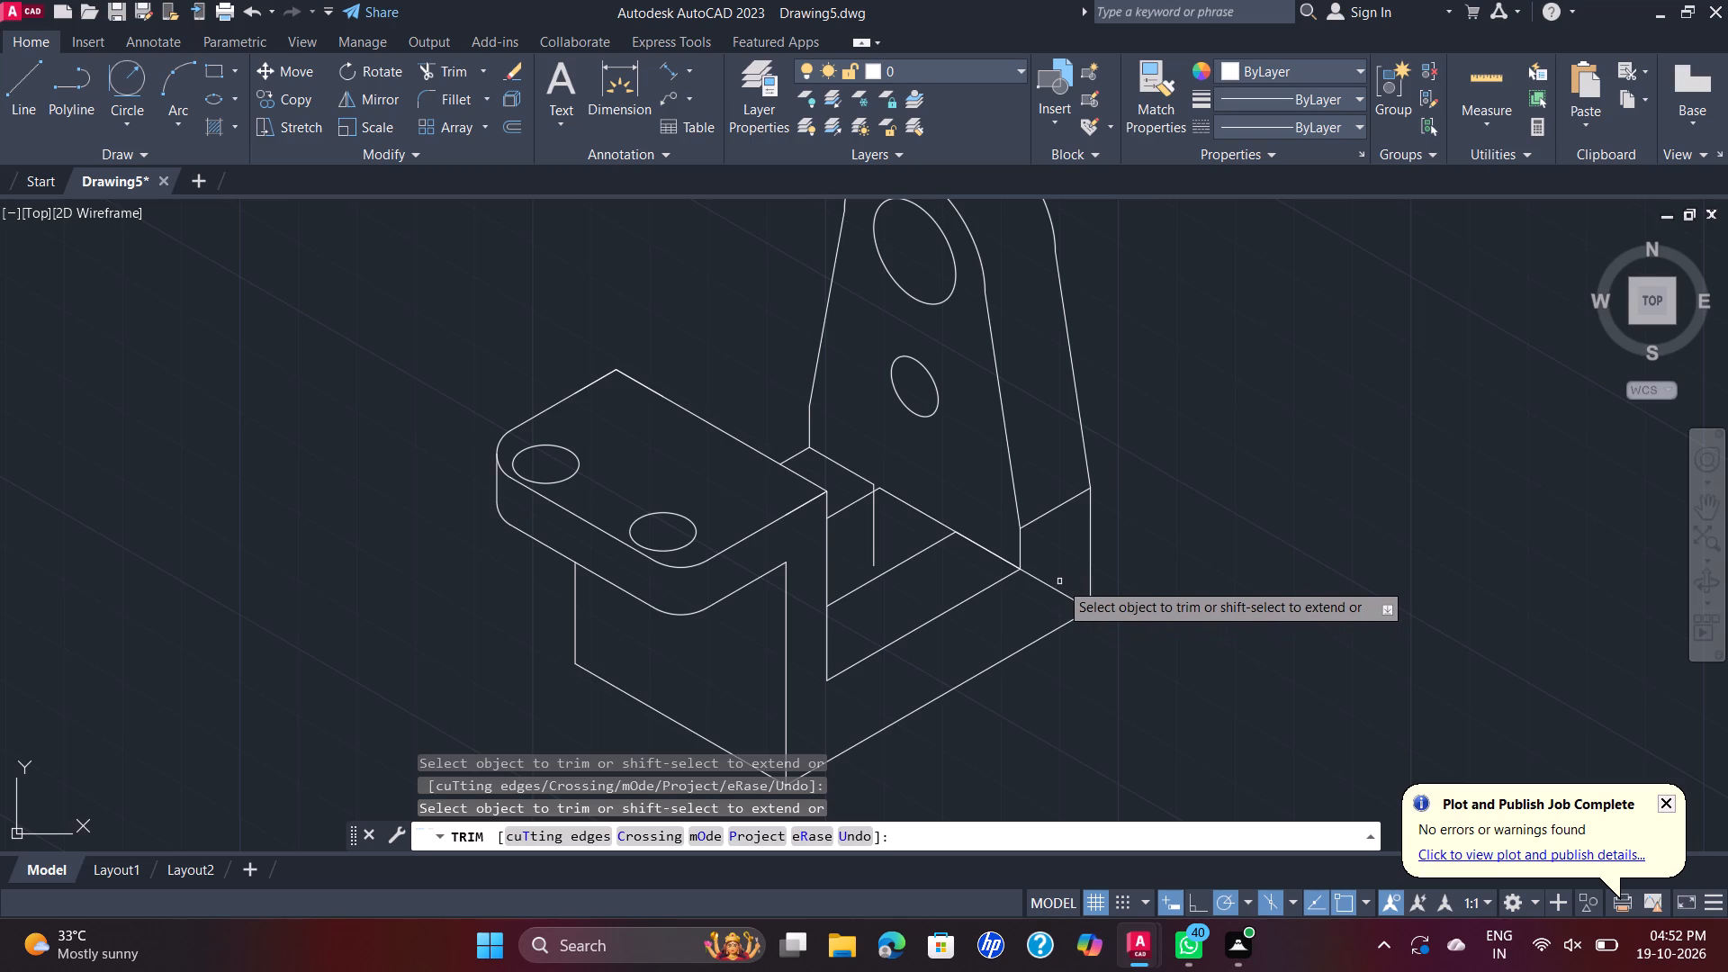
left_click(932, 517)
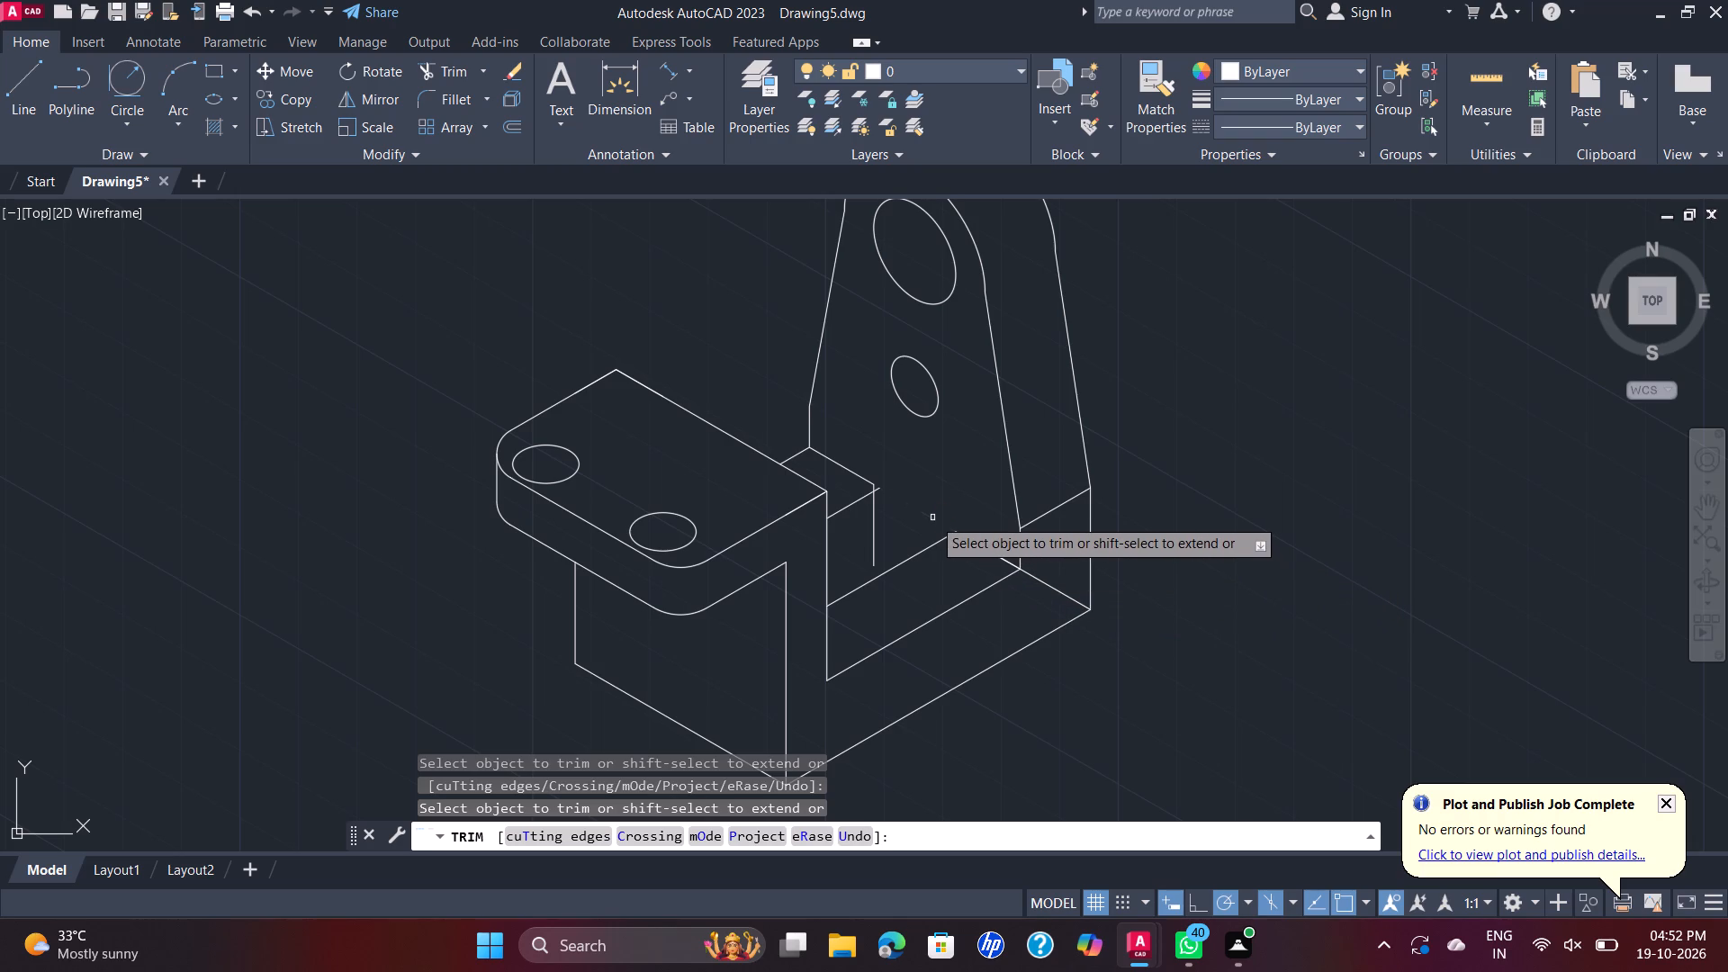
left_click(877, 490)
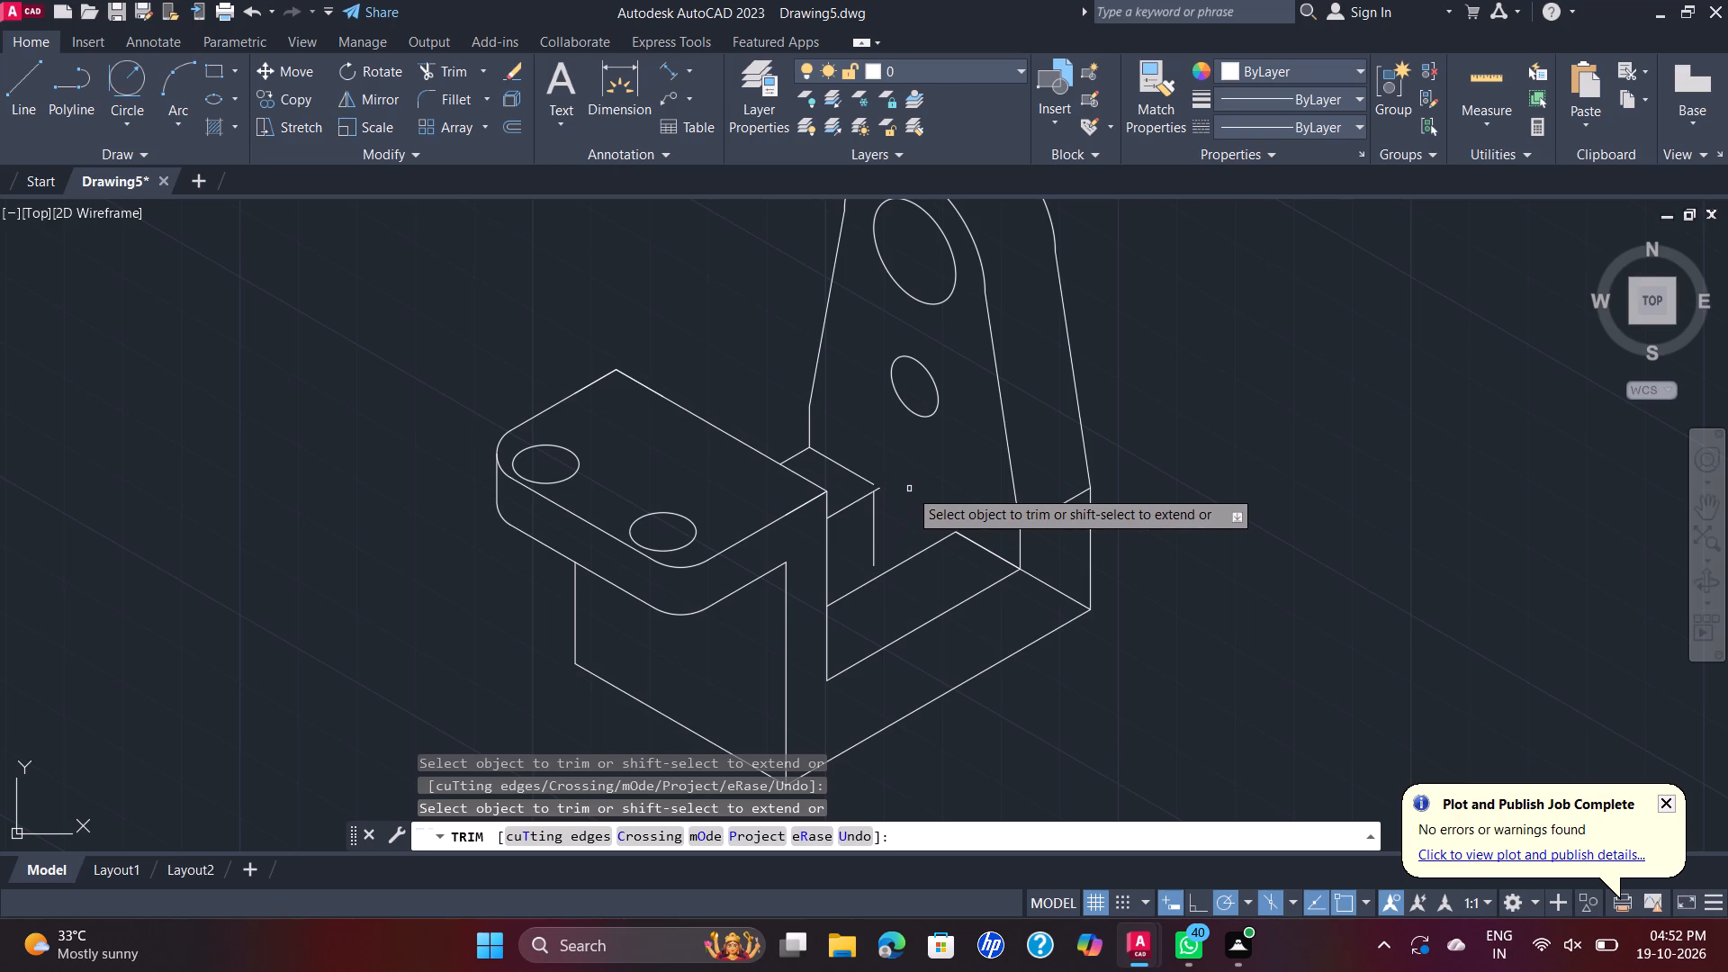
key("ctrl+z")
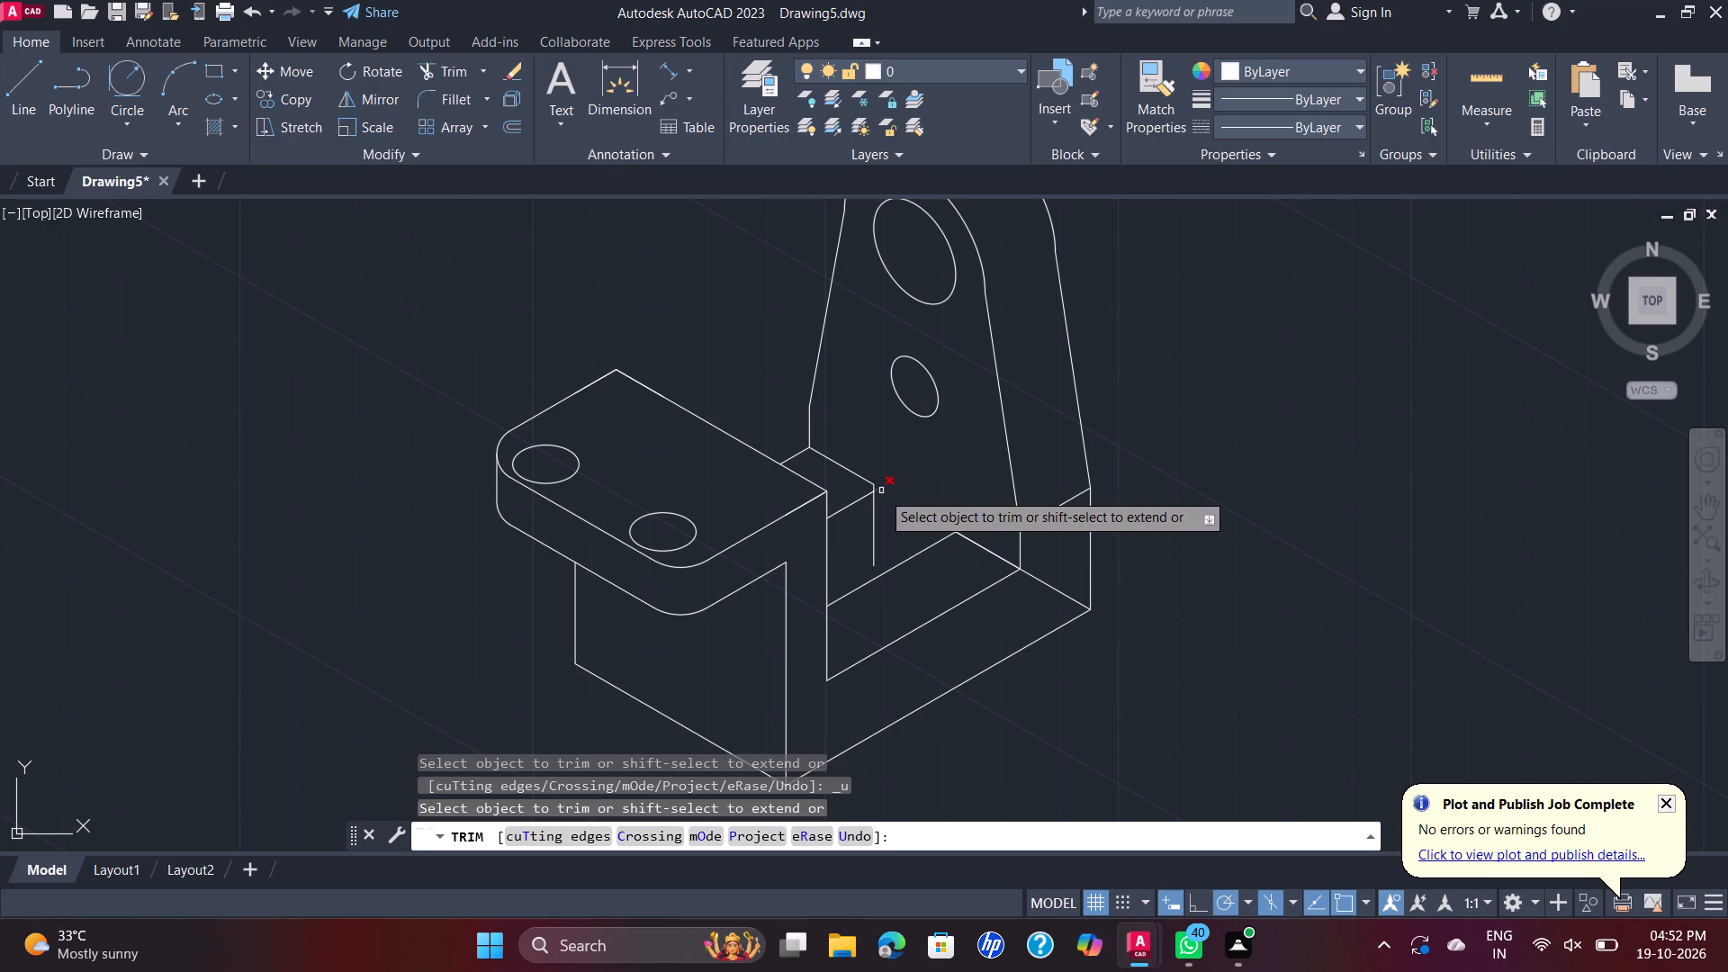
left_click(861, 499)
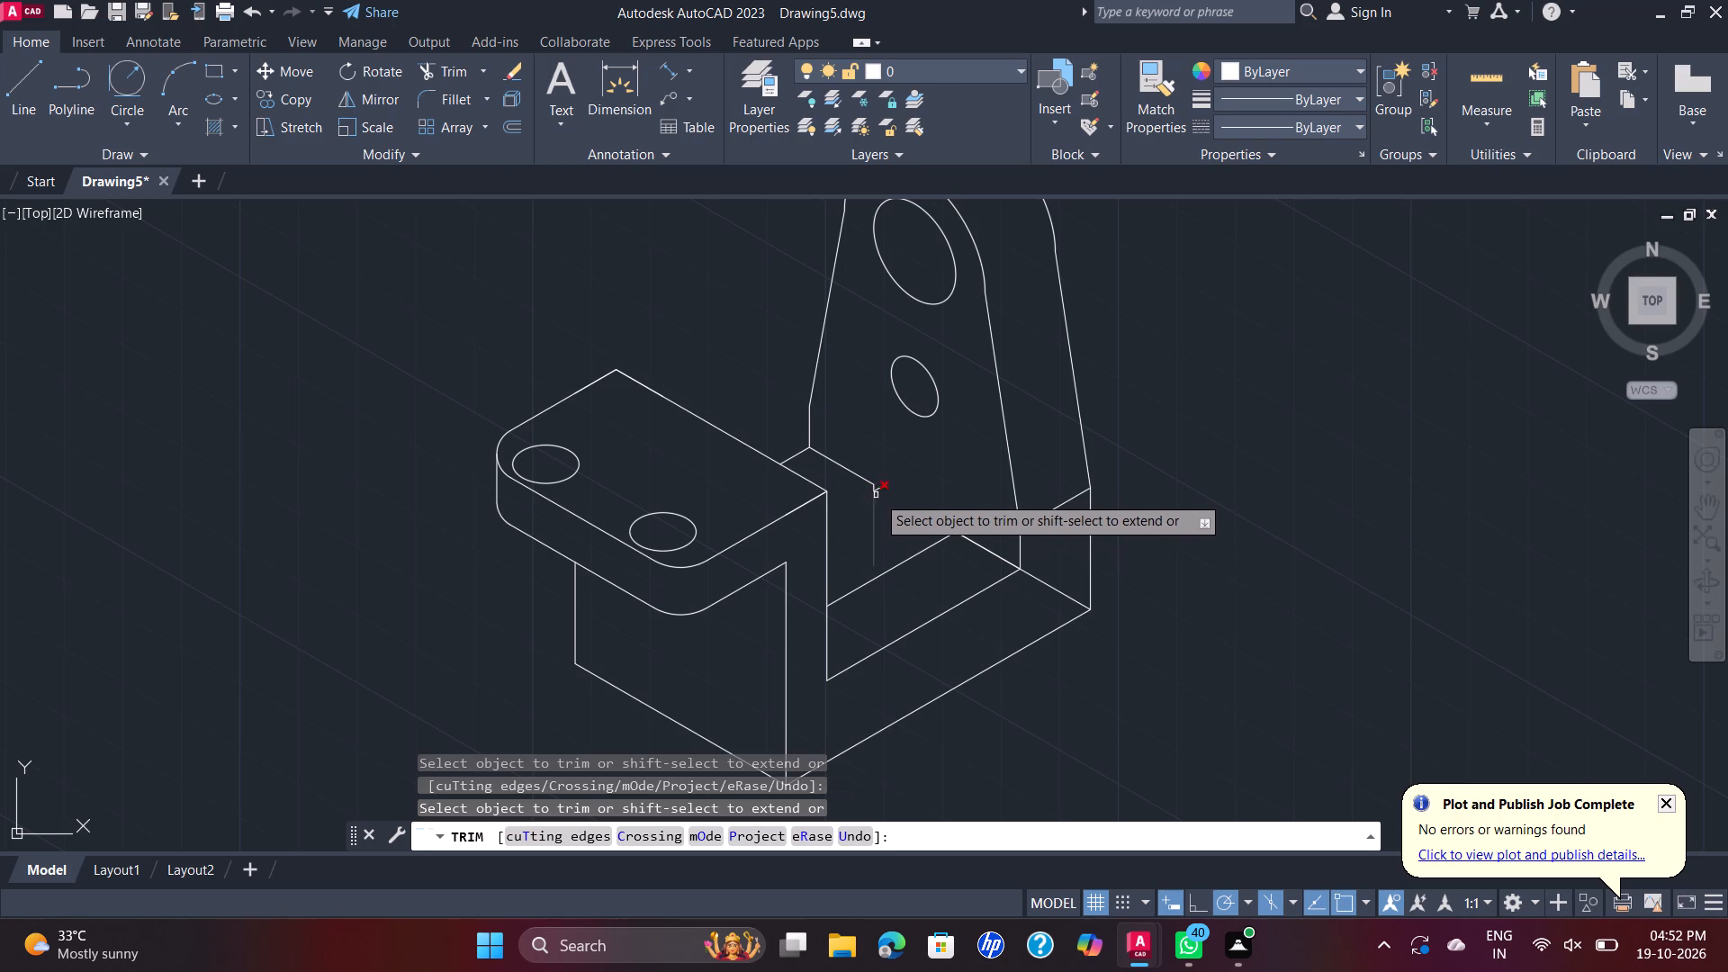
left_click(880, 492)
key("Escape")
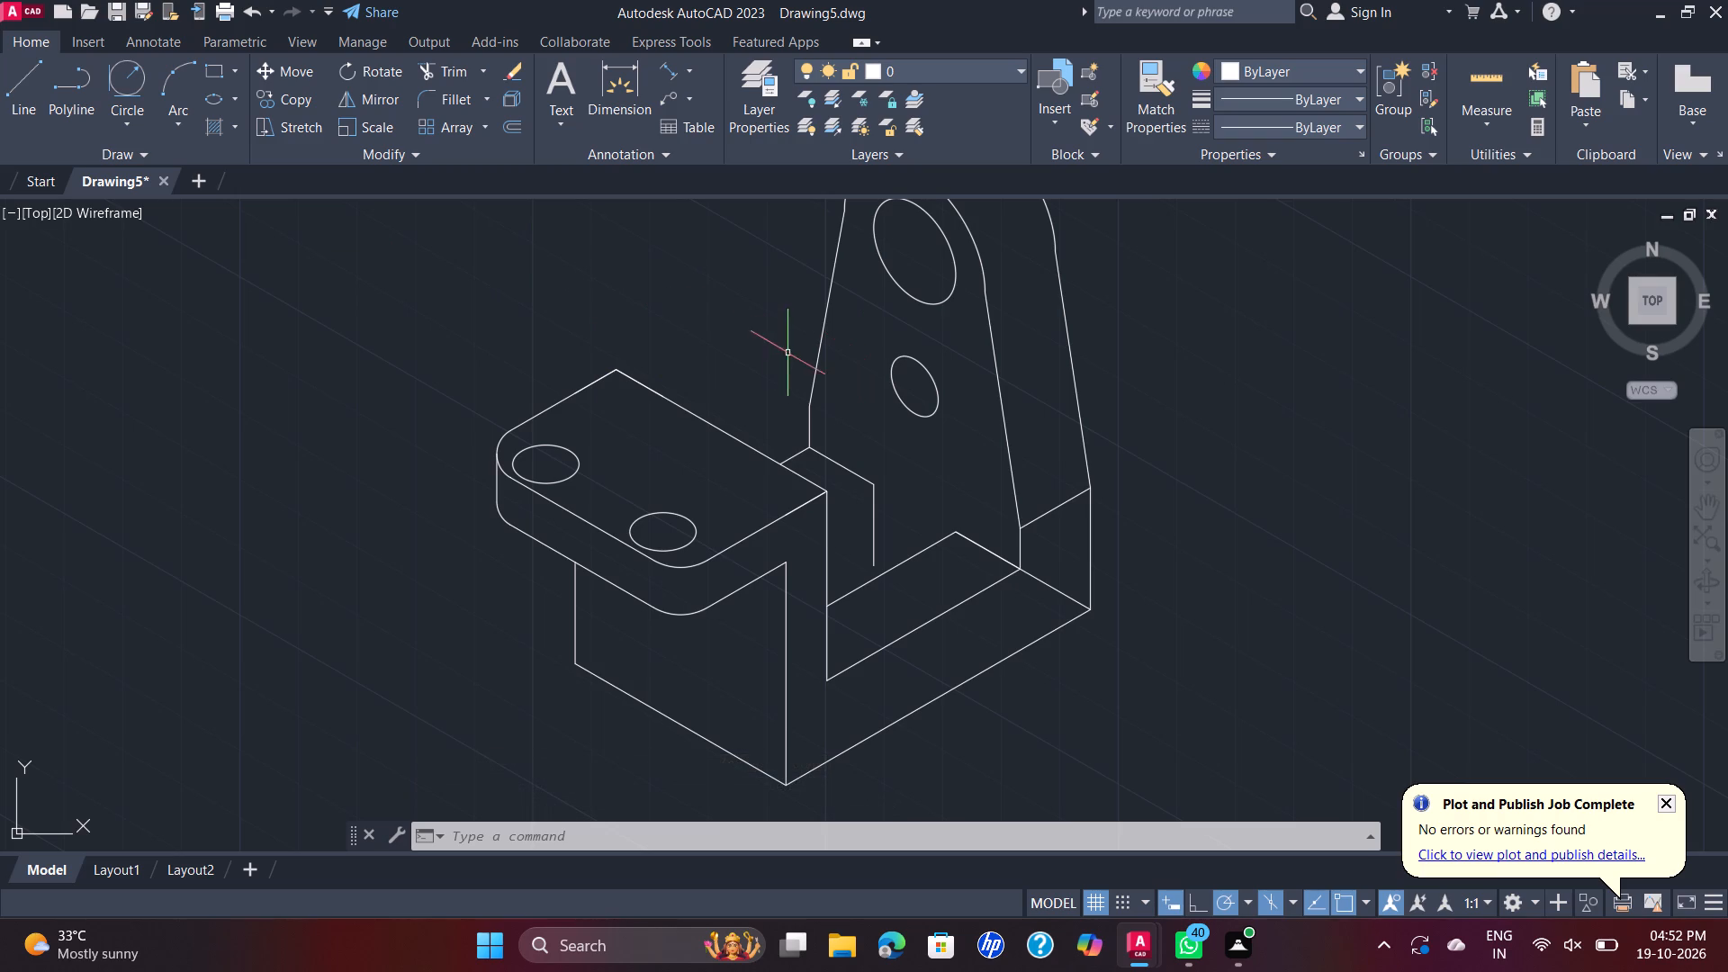
Draw a short 330° line from the lower end of the upright notch's 12 mm vertical edge and trim it at the floor's rear edge.
left_click(40, 90)
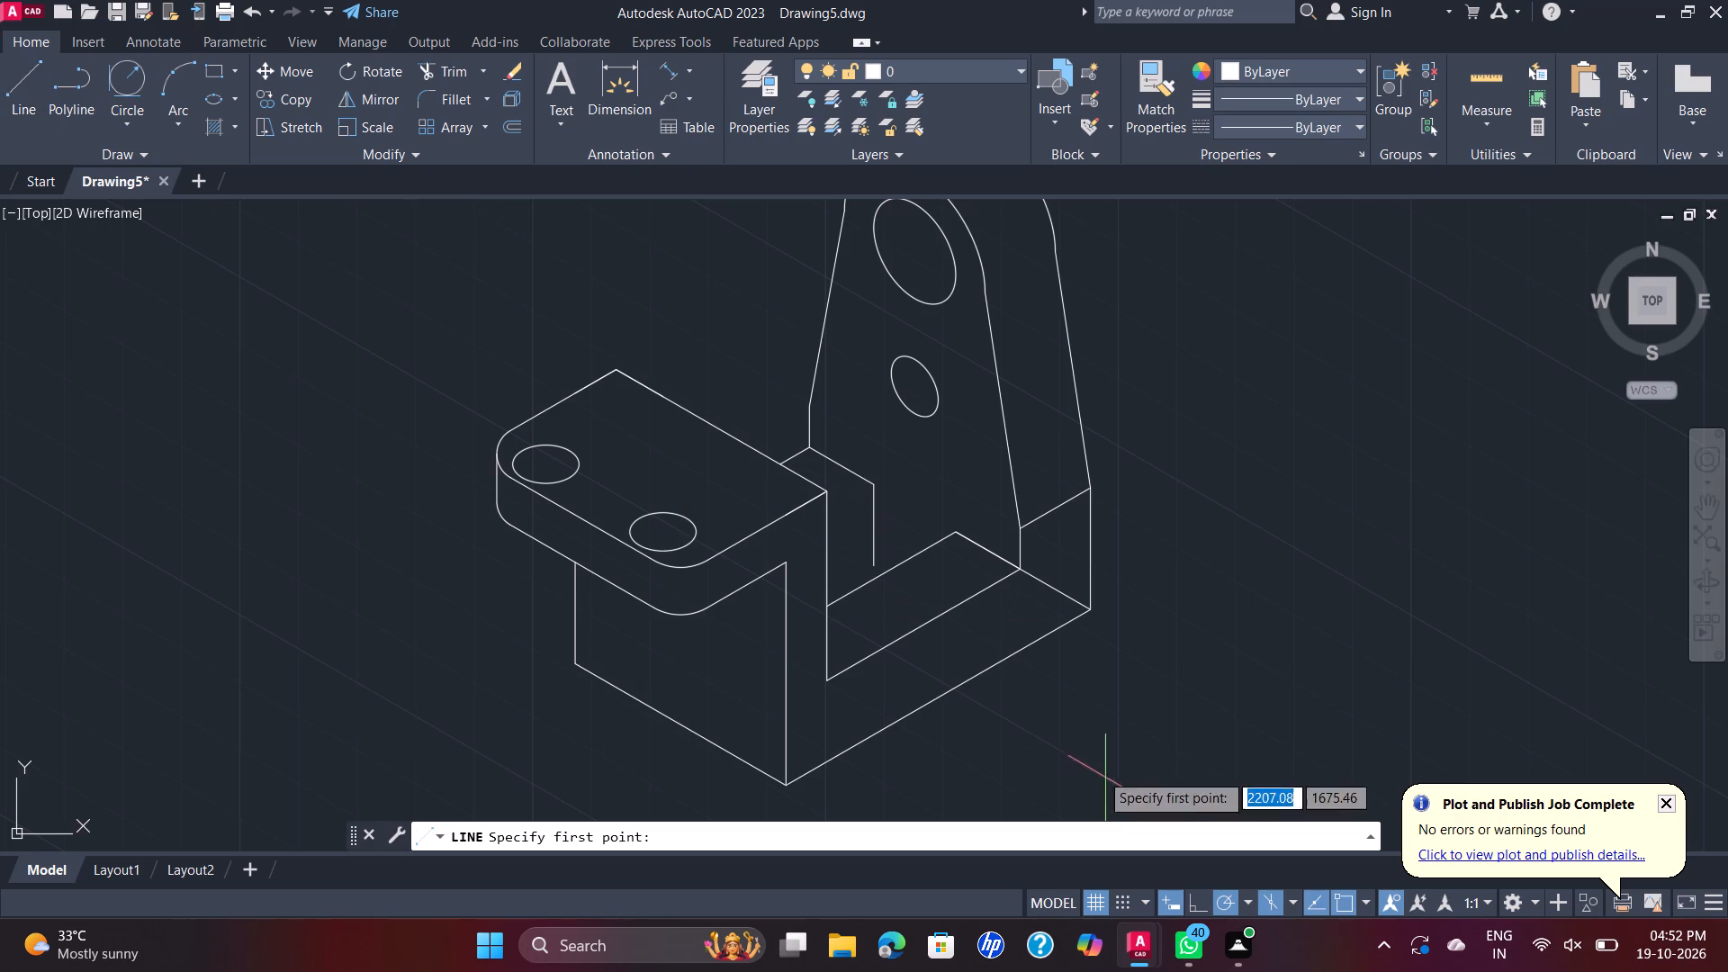
left_click(871, 565)
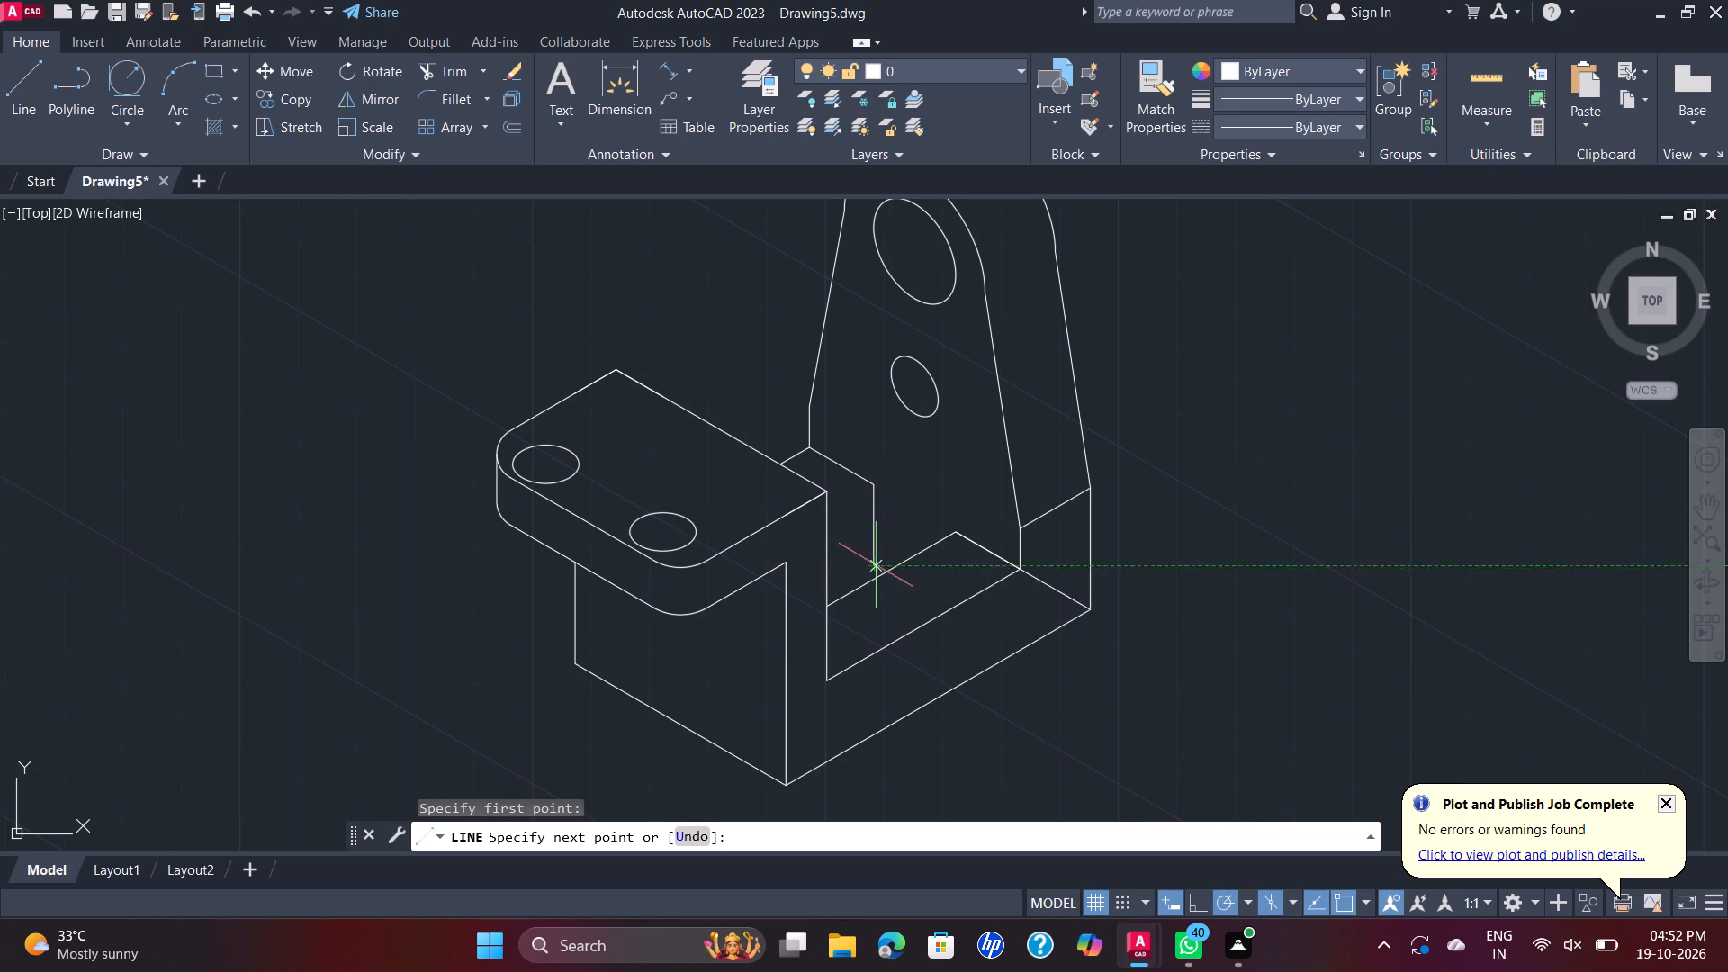
left_click(907, 587)
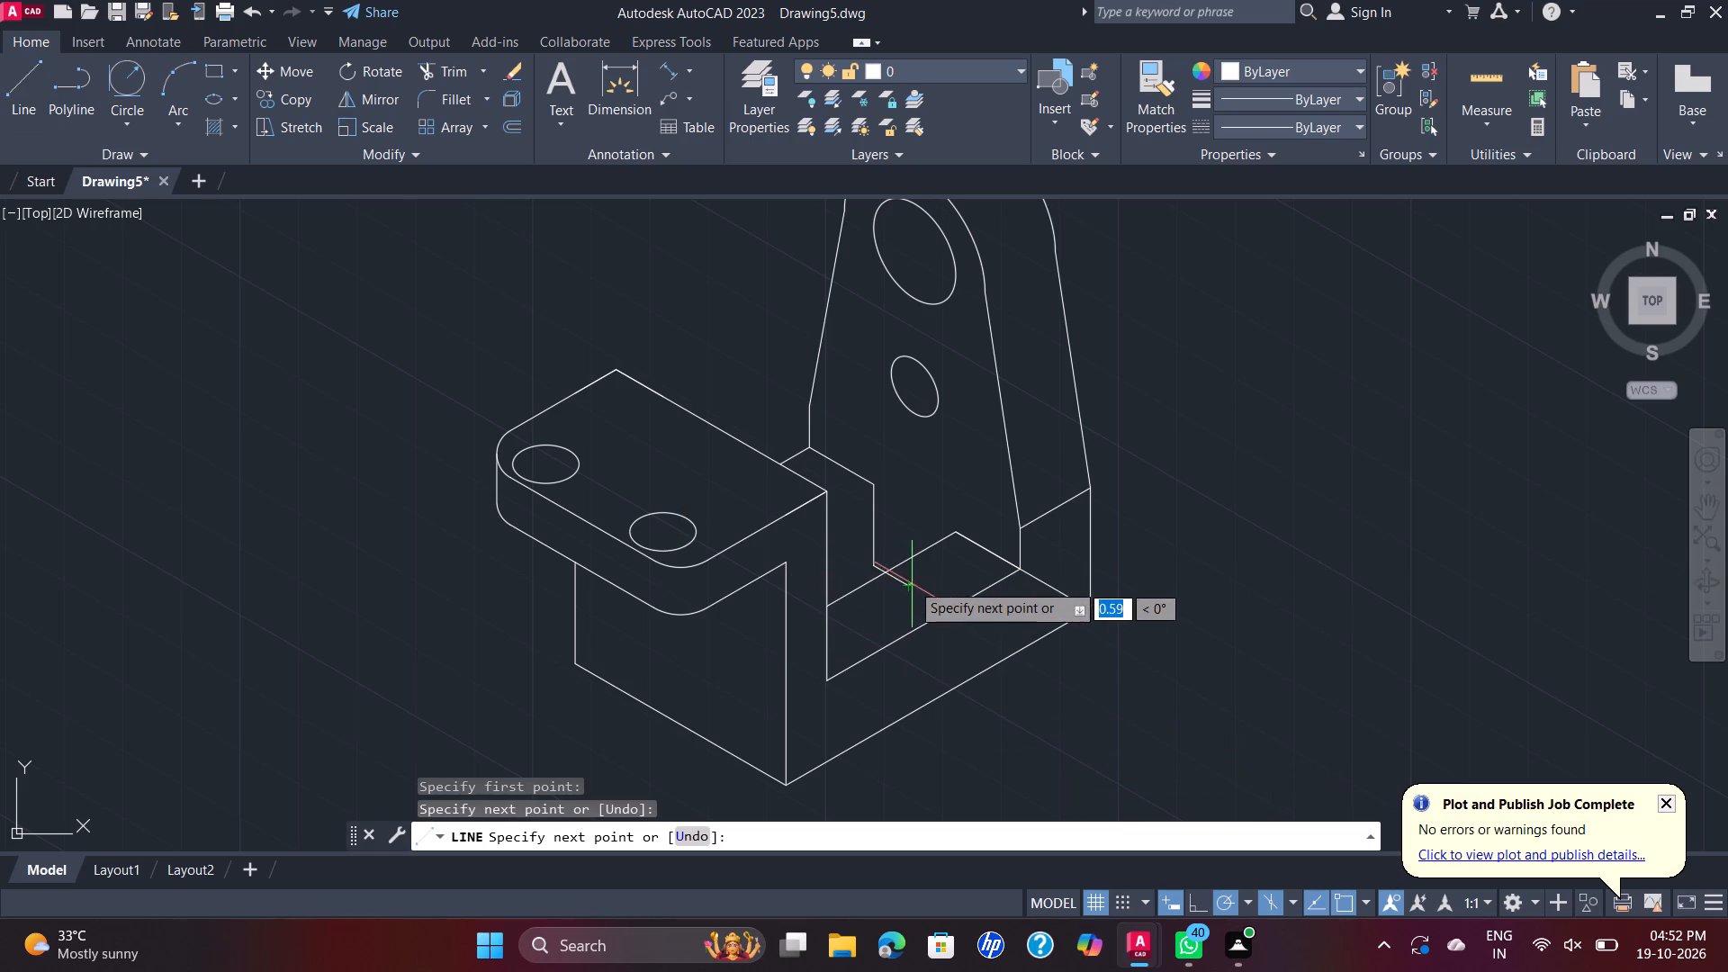
key("Escape")
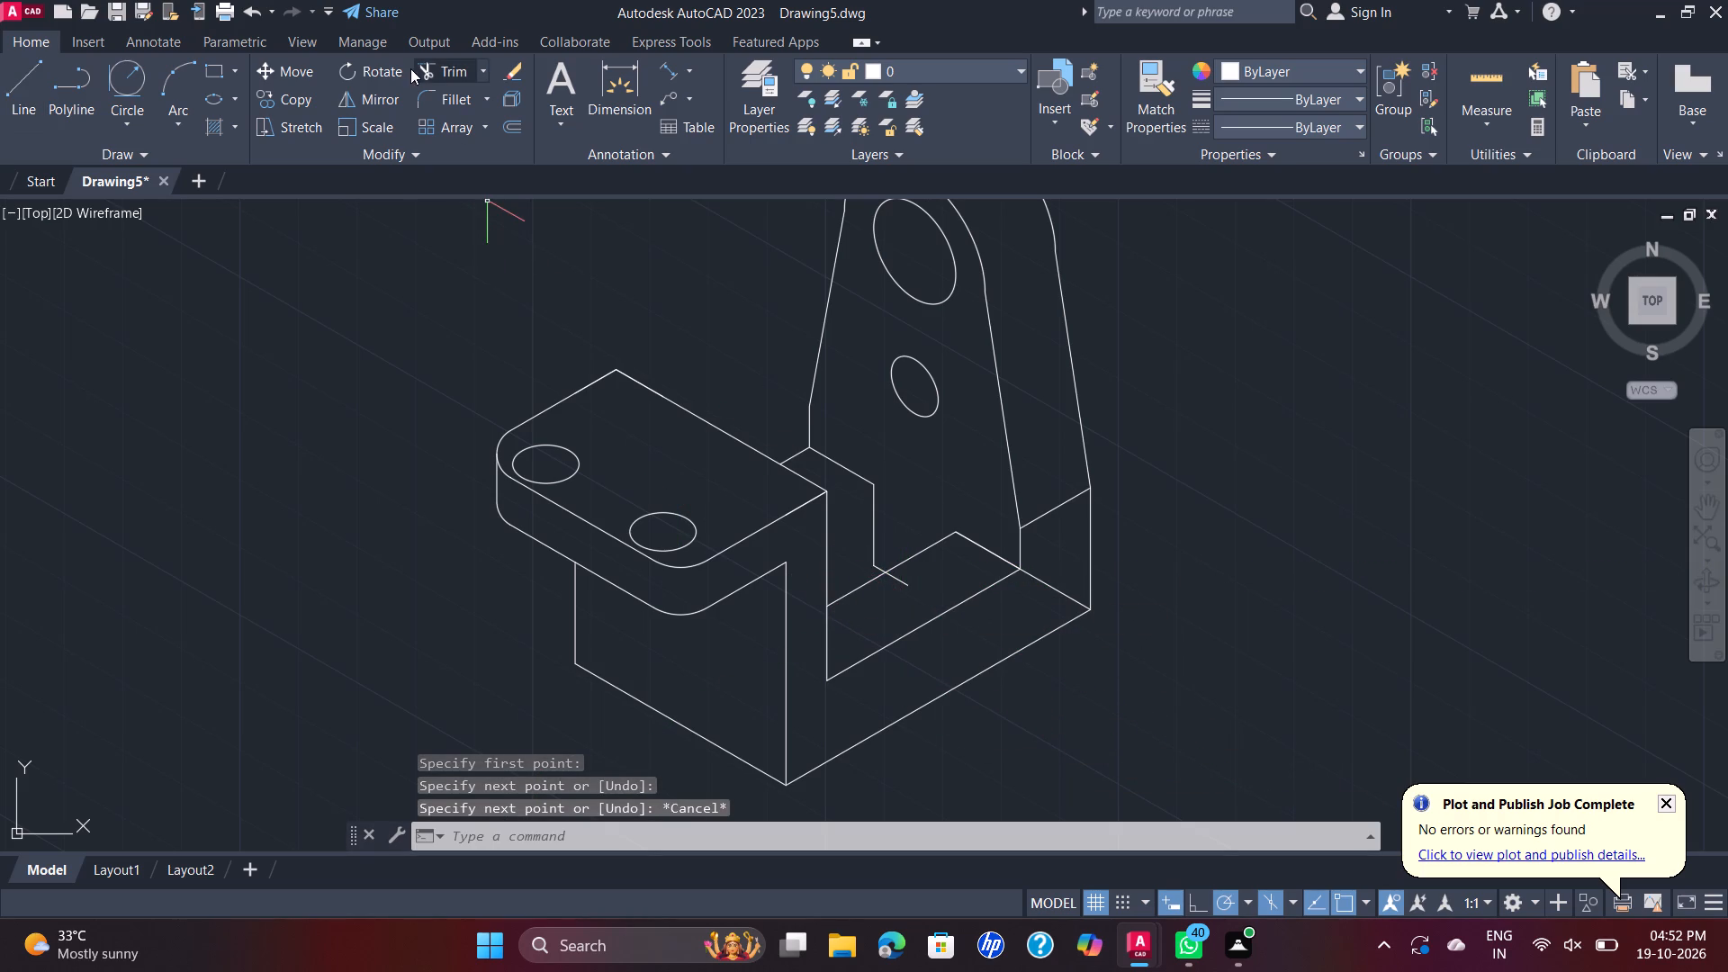
left_click(437, 76)
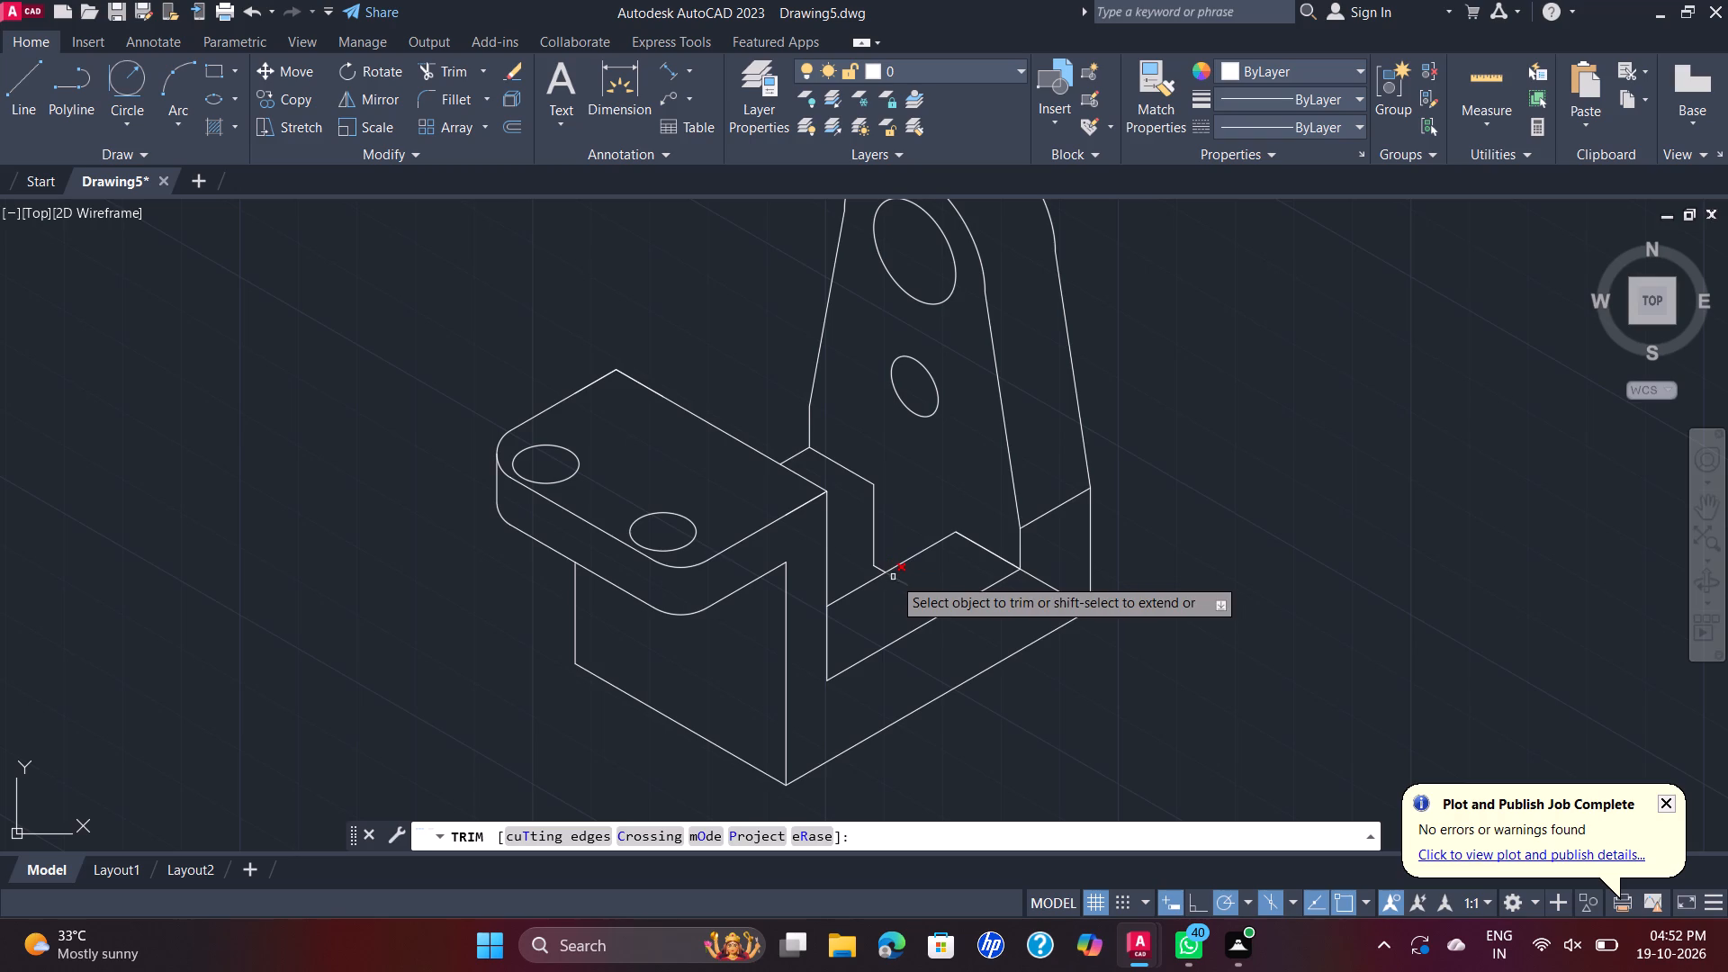
left_click(891, 577)
key("Escape")
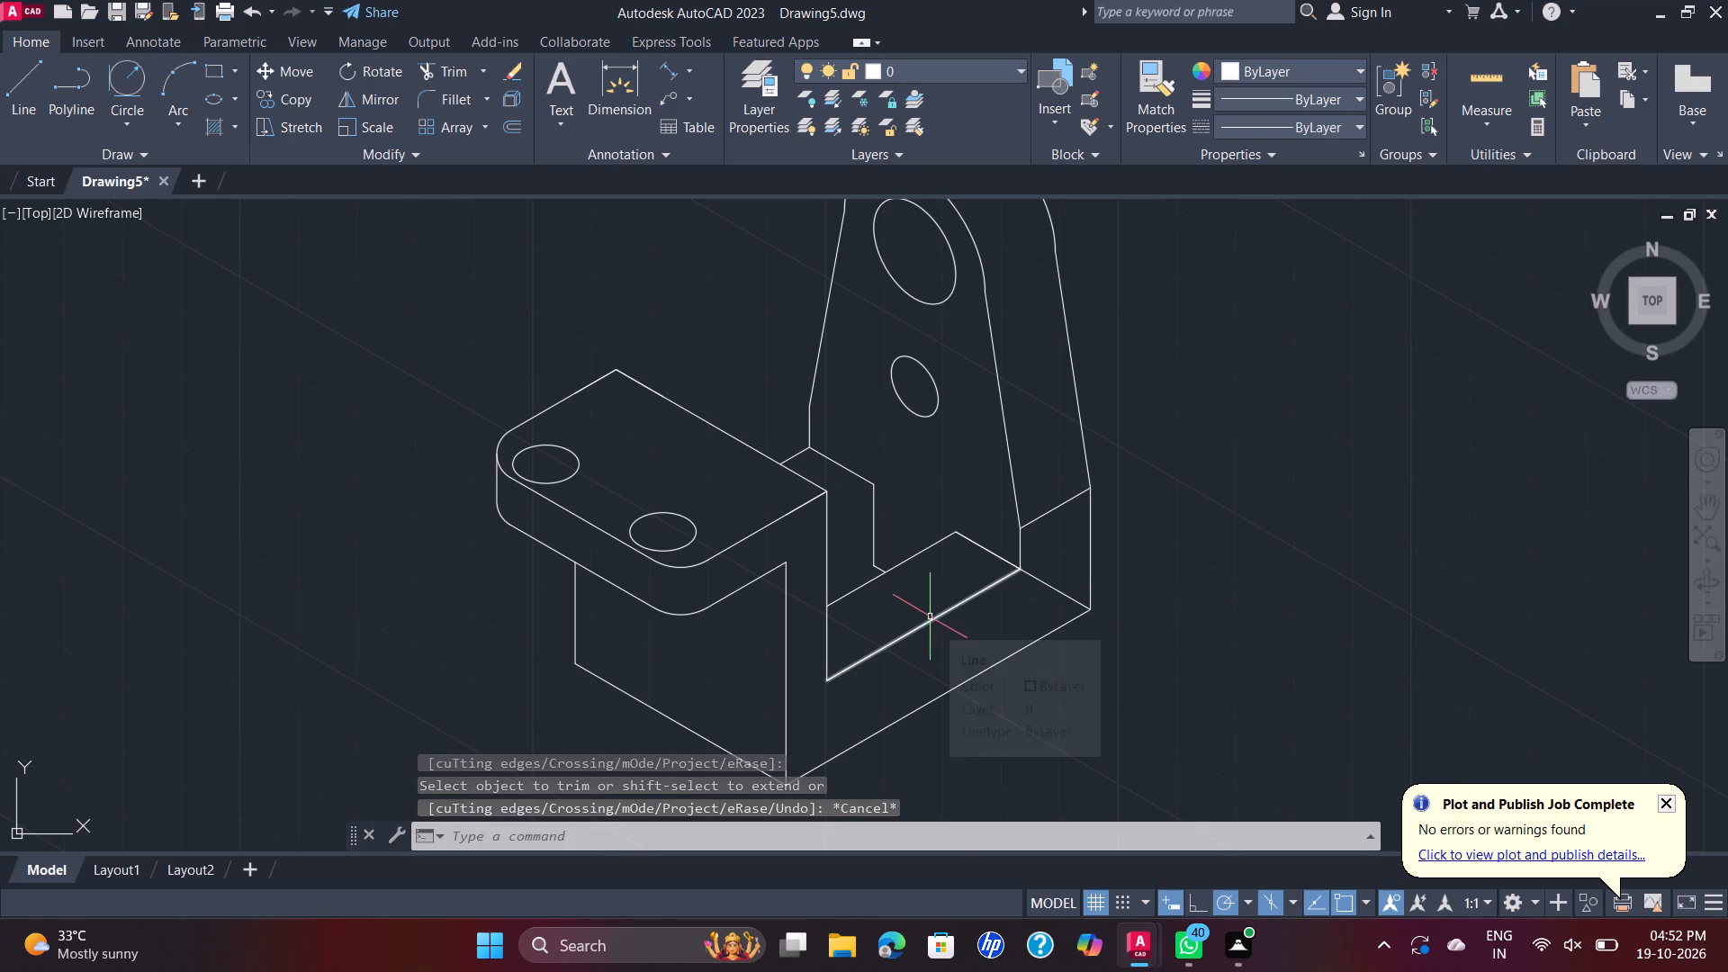
Draw a line at 210° from the top of the notch's 12 mm vertical edge and trim the part crossing the front wall.
left_click(16, 87)
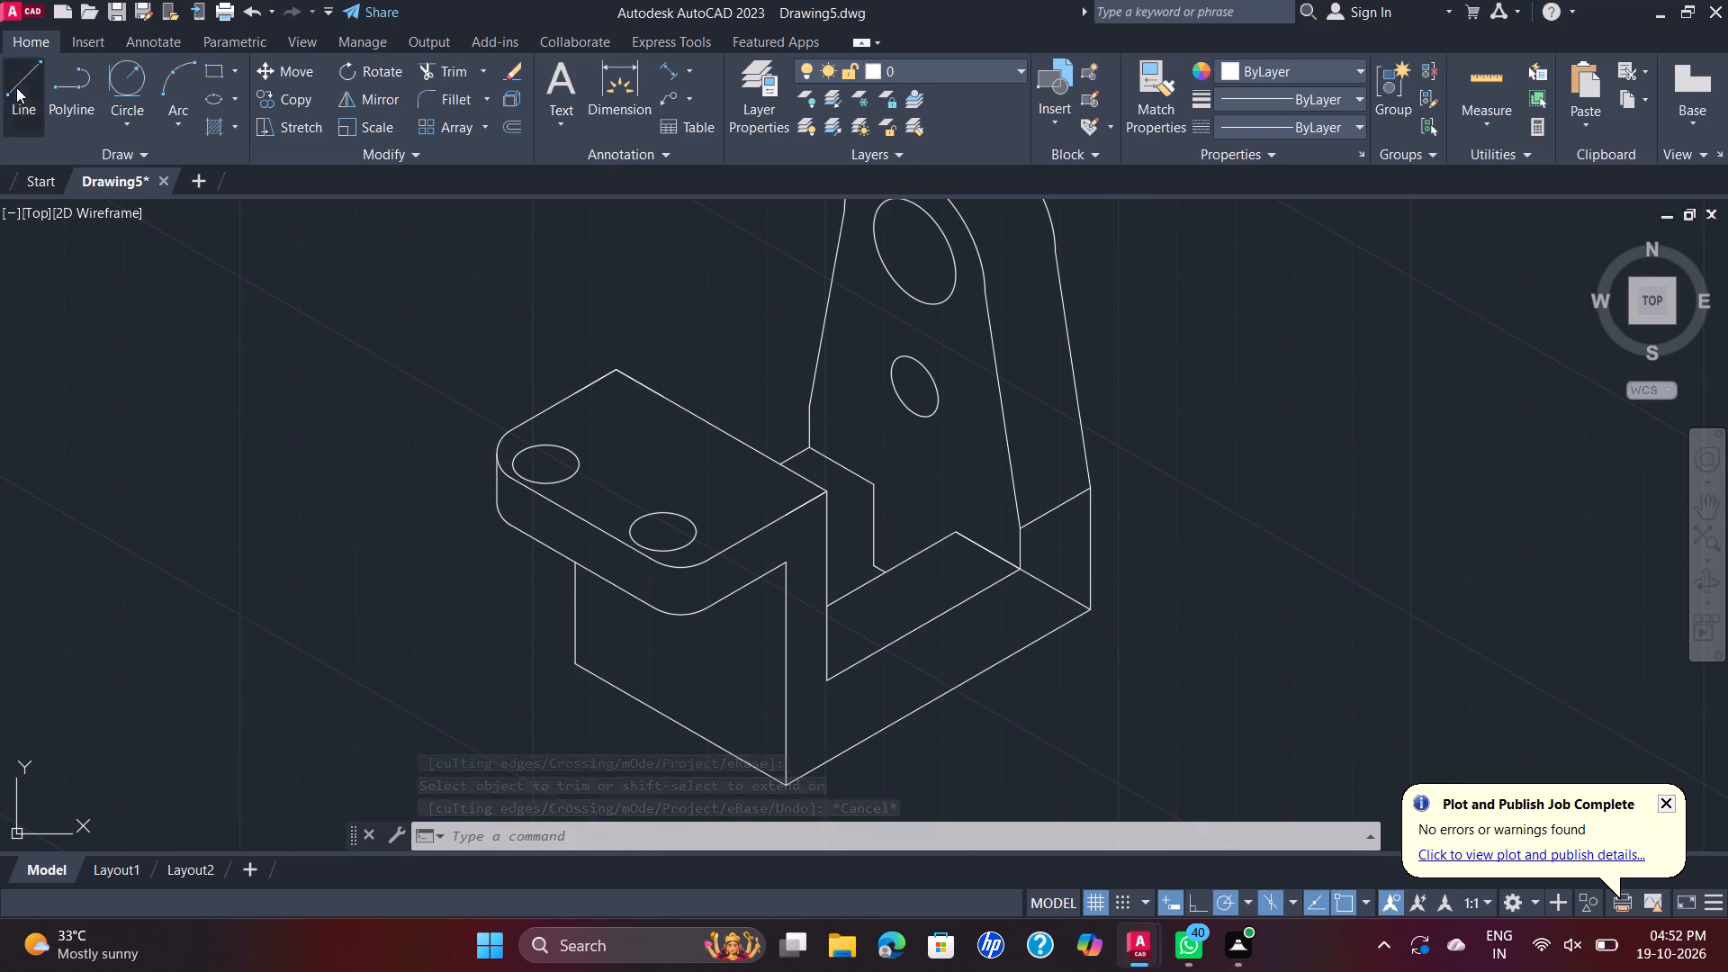
left_click(875, 484)
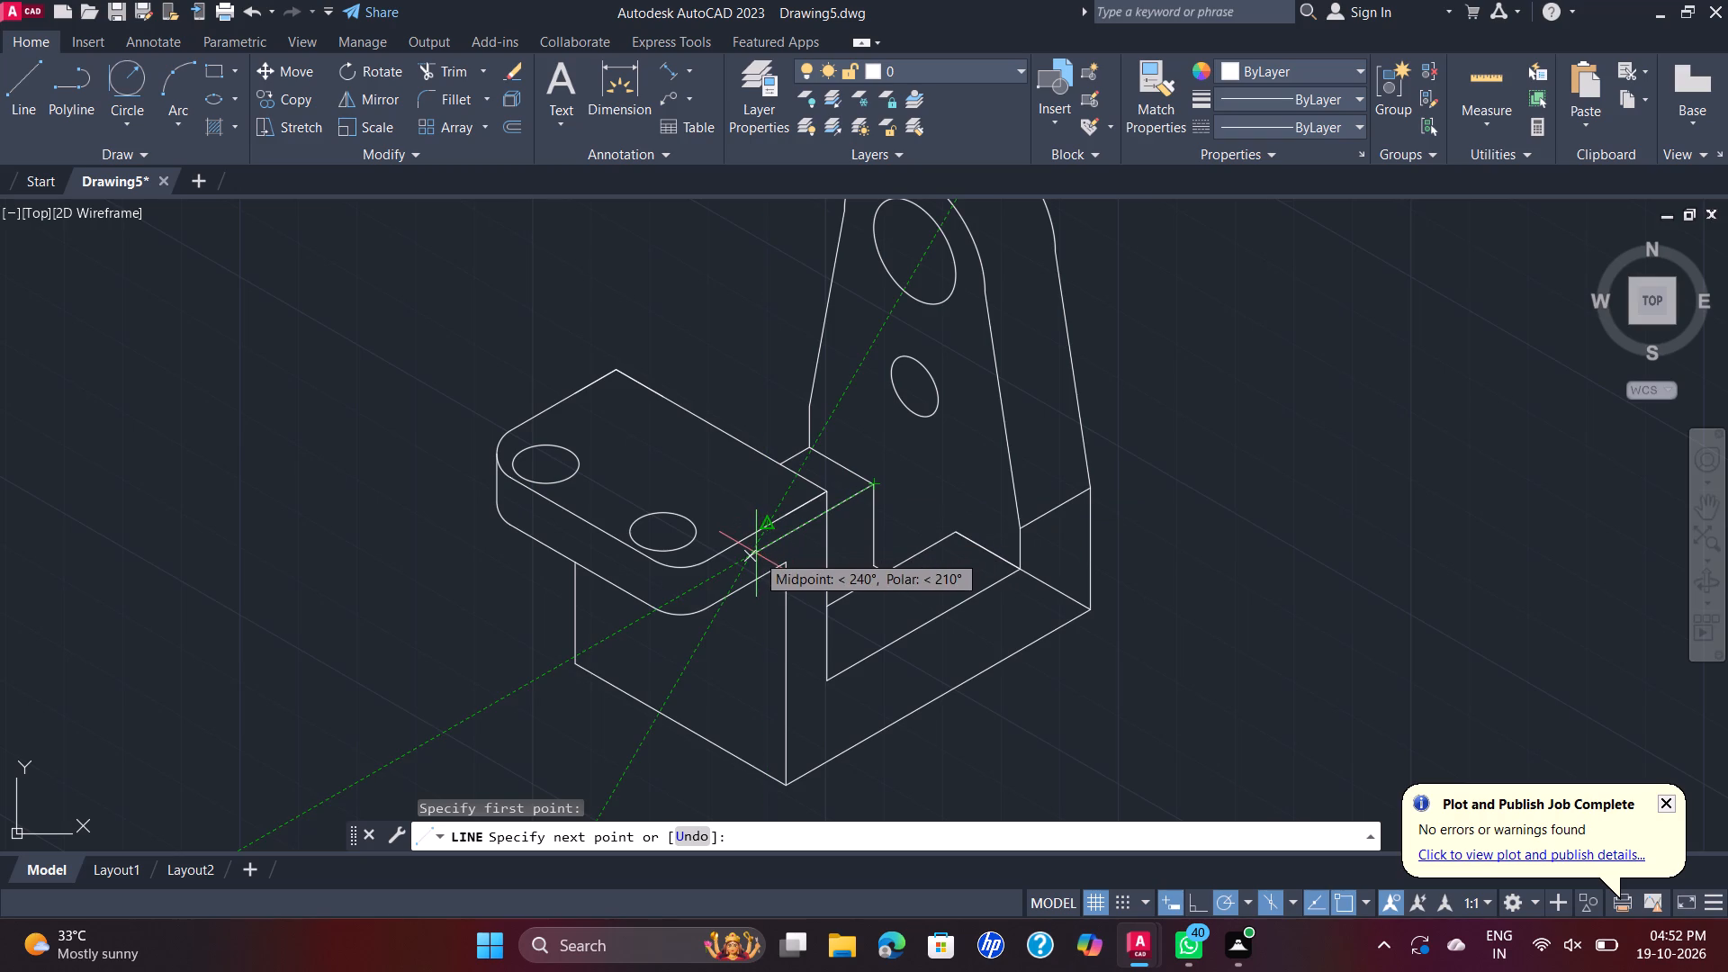
left_click(756, 553)
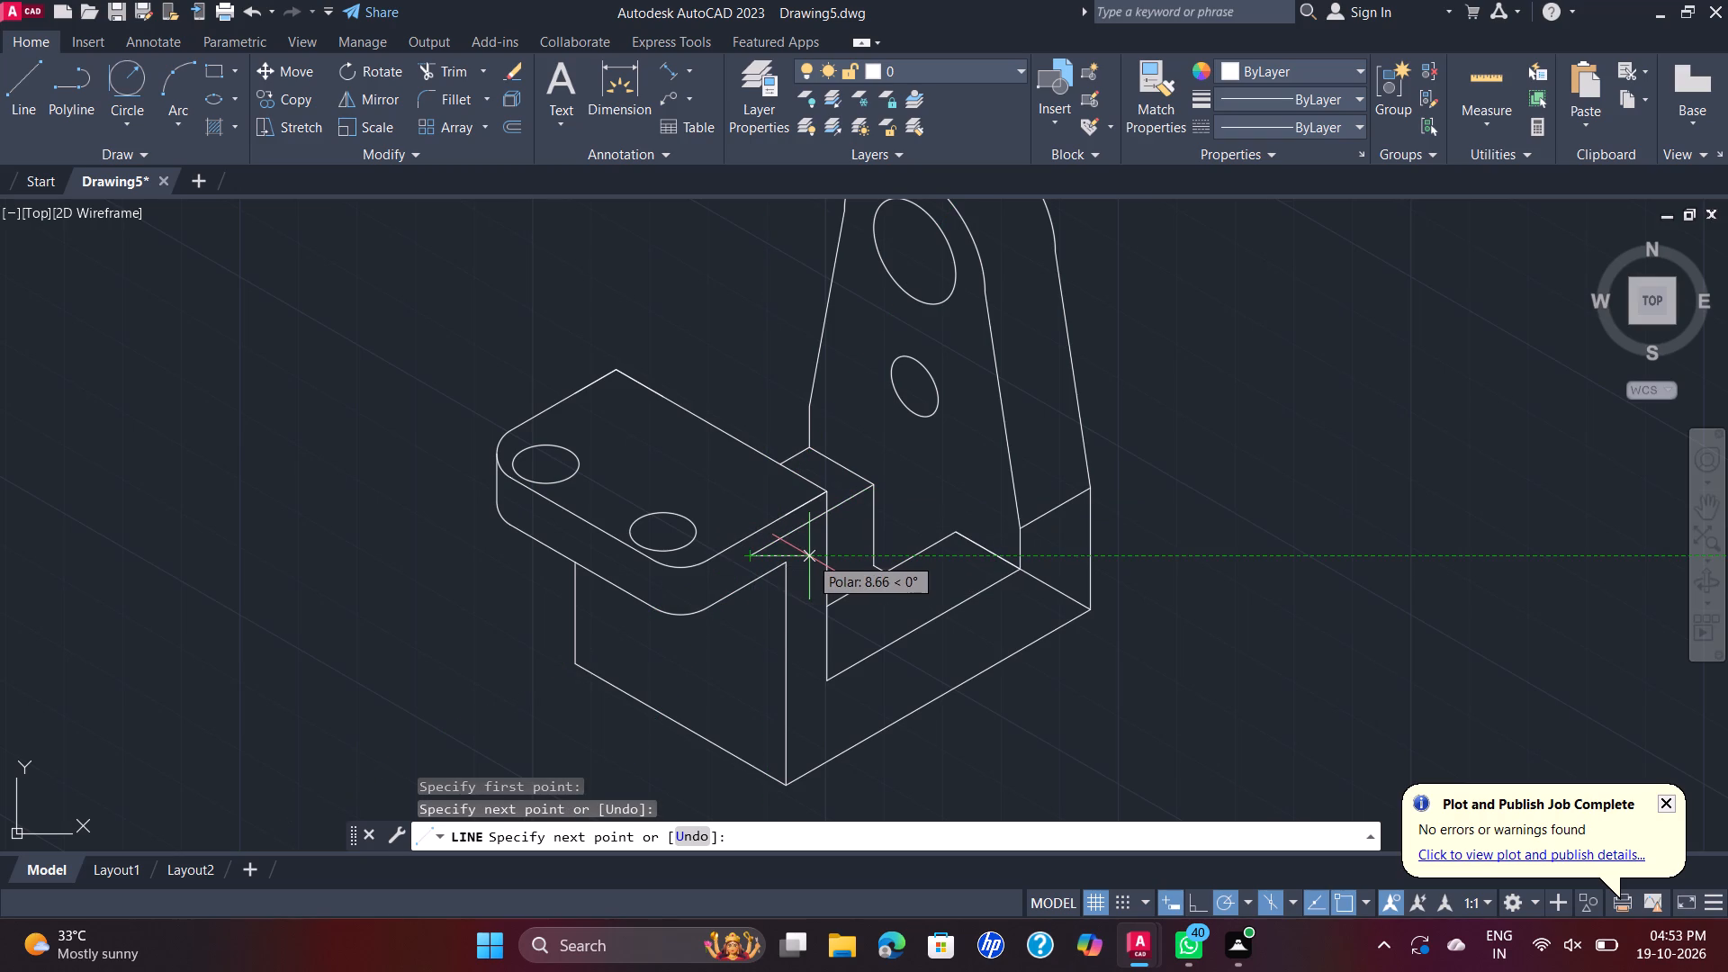
key("Escape")
left_click(437, 76)
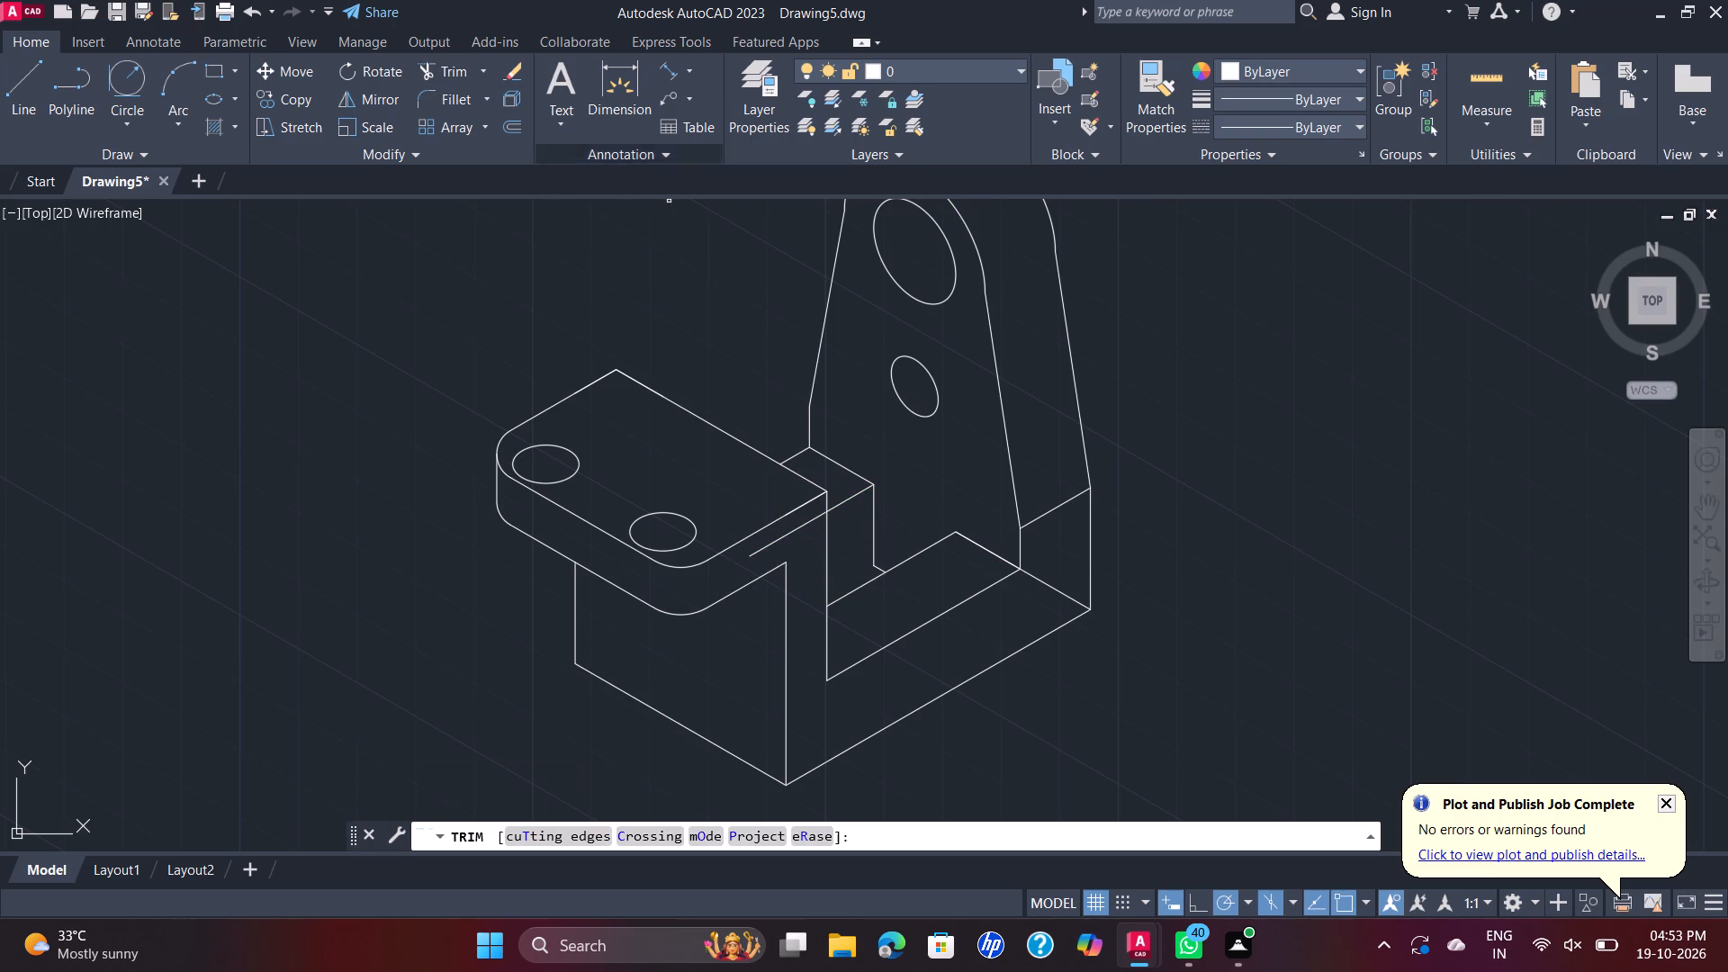
left_click(809, 525)
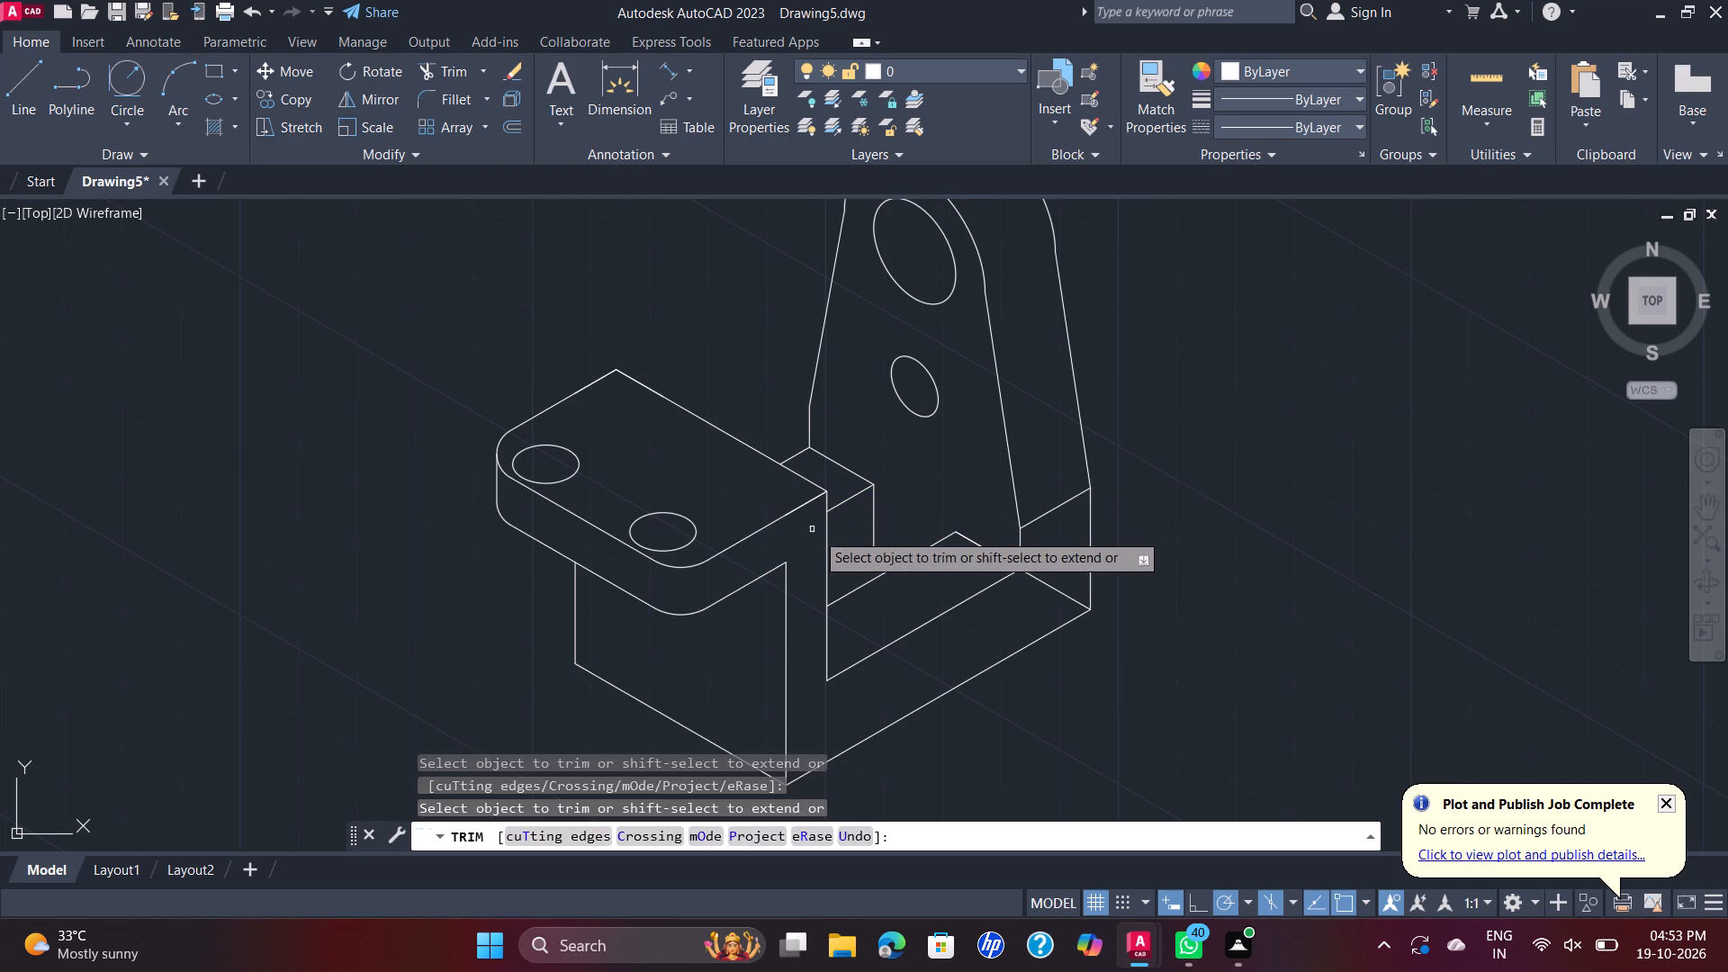
key("Escape")
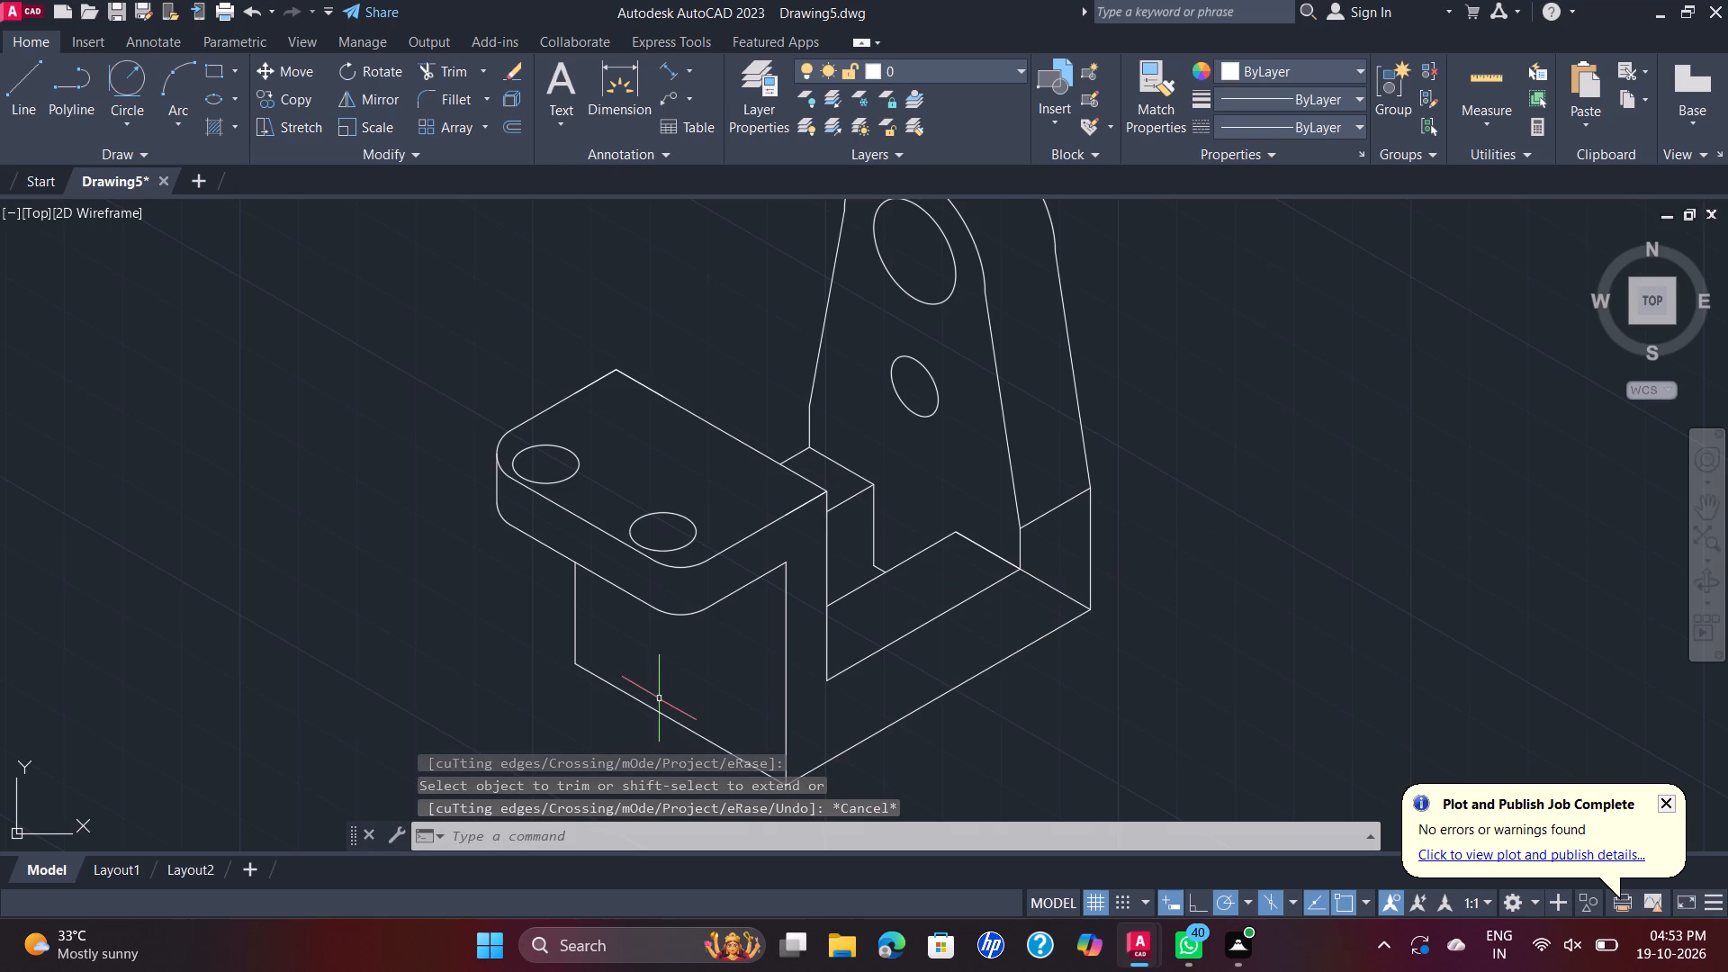
Outline a notch on the wall below the flap: from its lower rear corner, 11 mm at 330°, 12 mm up, 14 mm at 330°, 12 mm down.
scroll(636, 634, "down", 1)
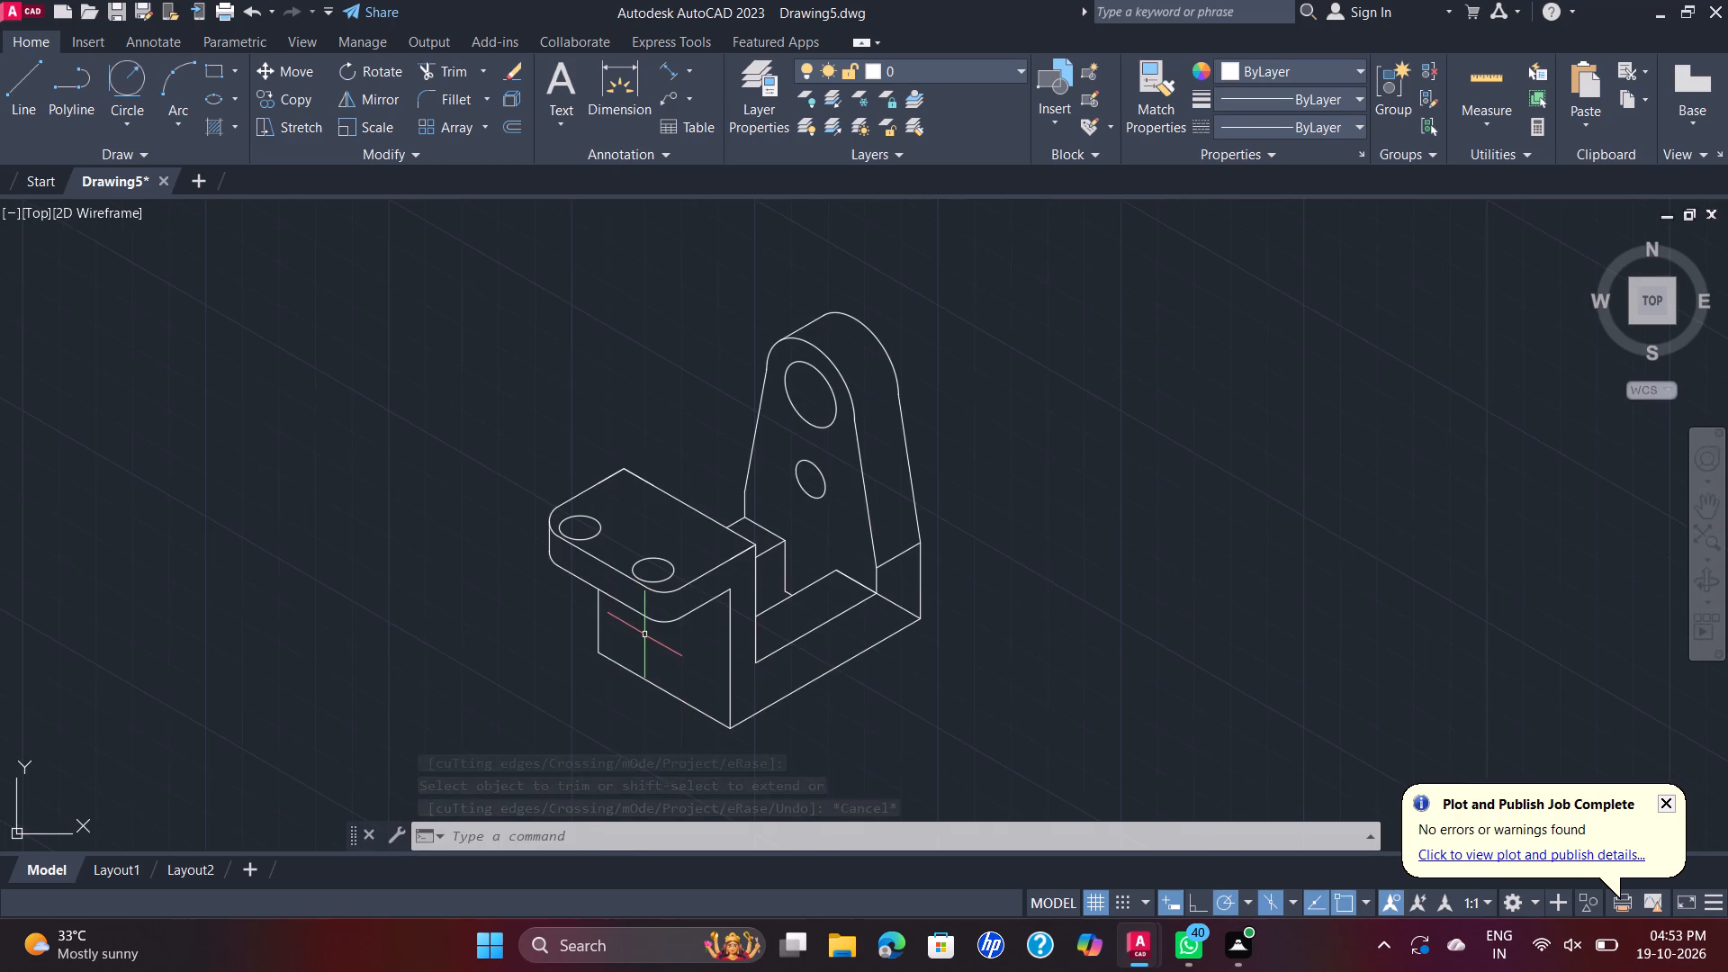
middle_click_drag(644, 634, 654, 572)
scroll(670, 576, "up", 1)
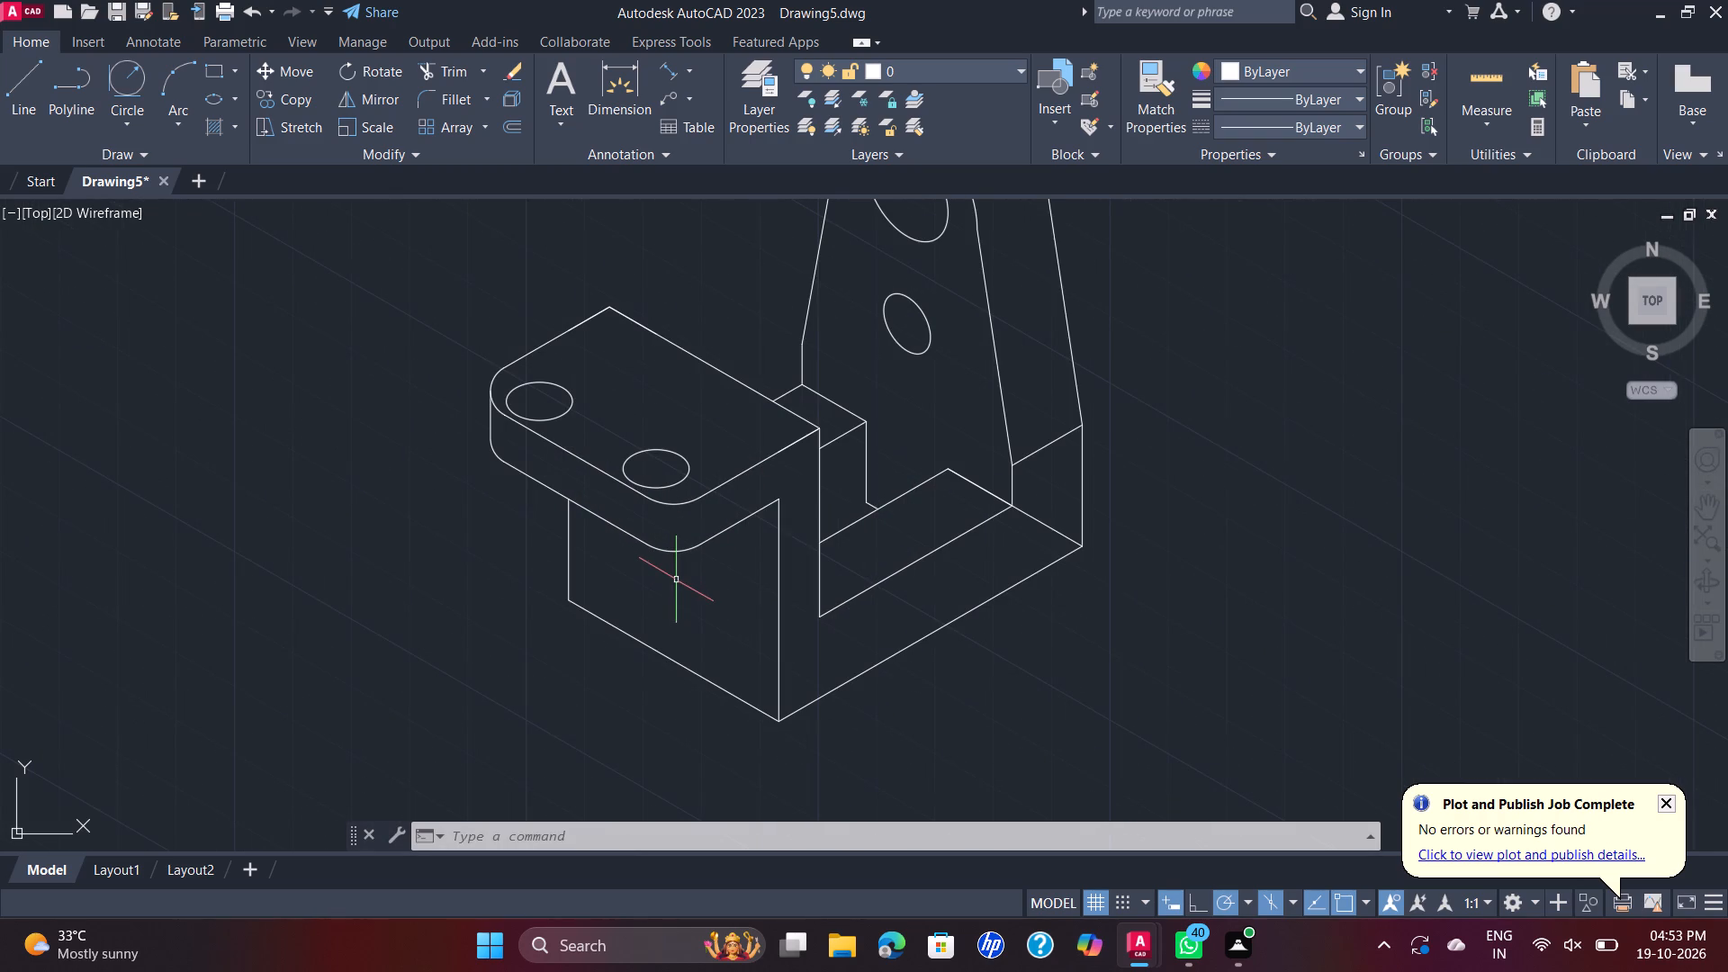
left_click(18, 102)
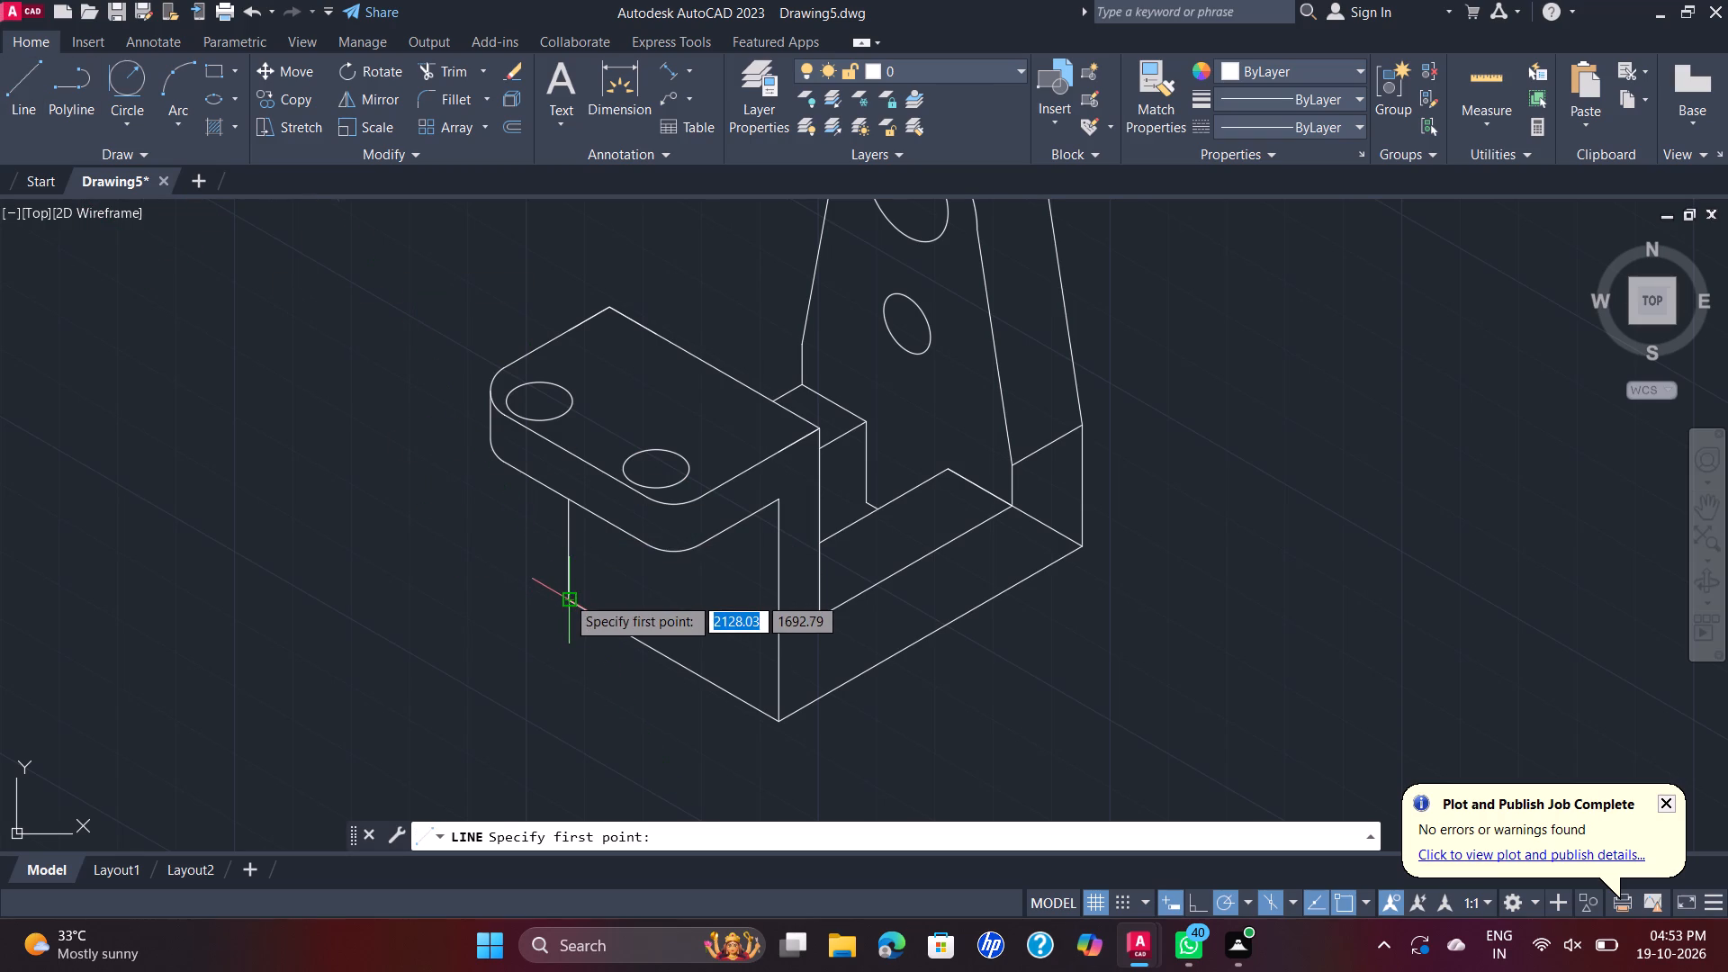
left_click(566, 596)
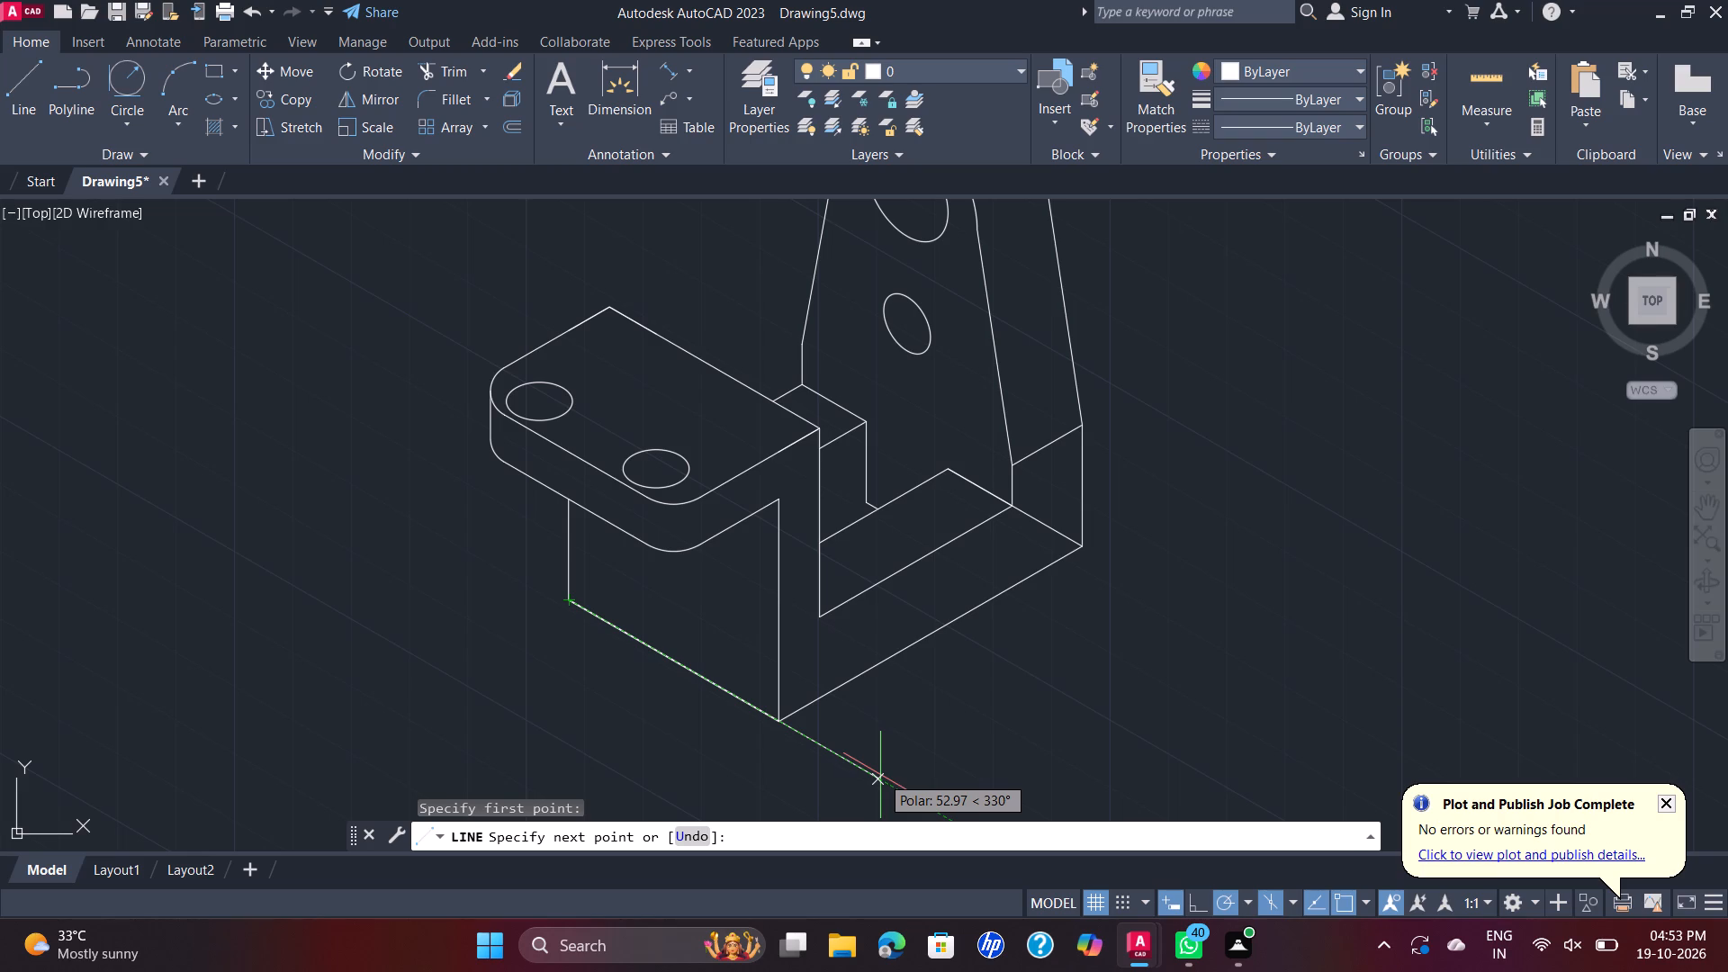
type("11")
key("Return")
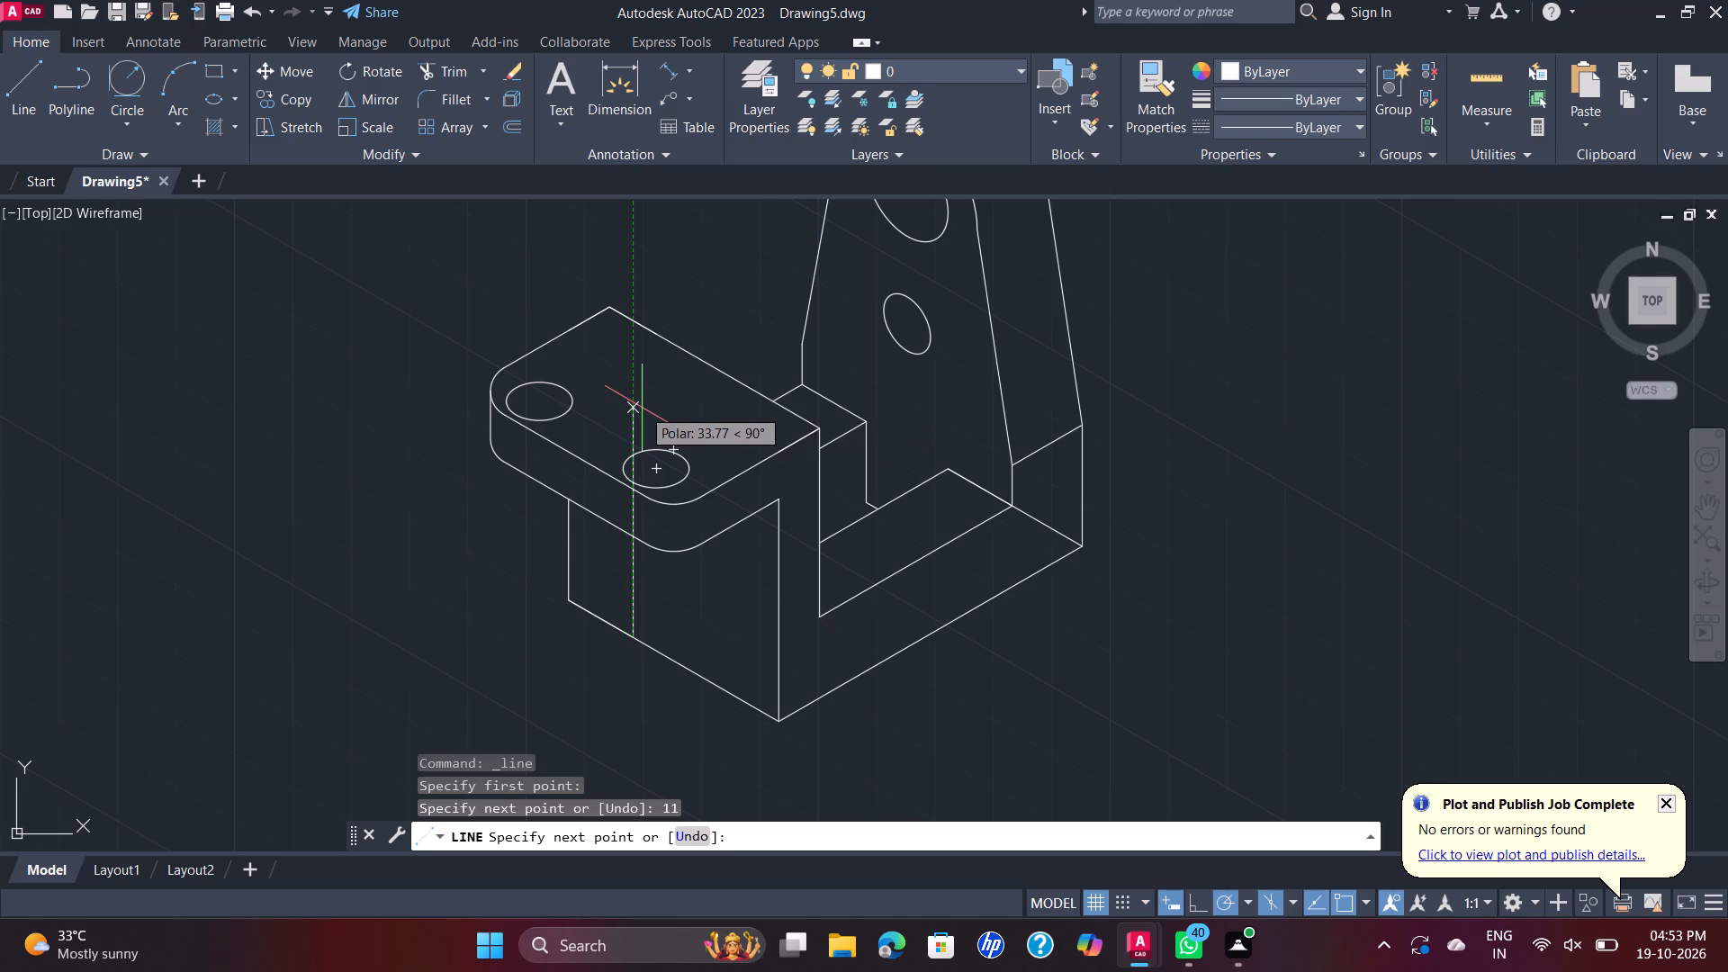
type("12")
key("Return")
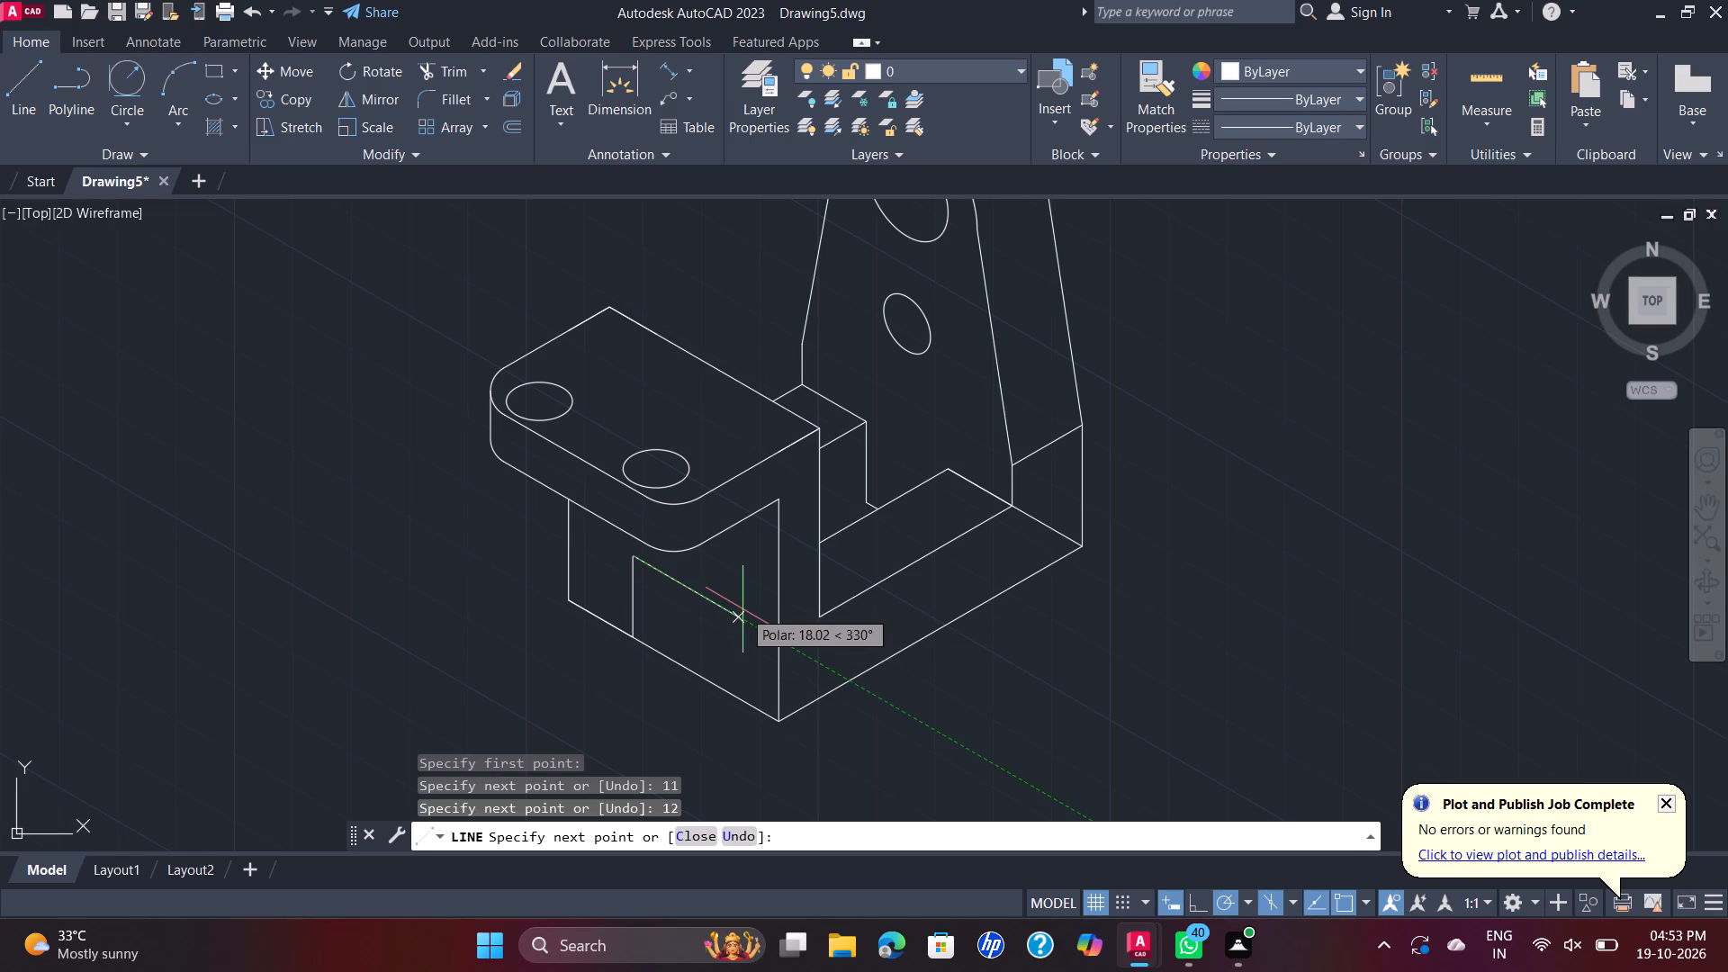
type("14")
key("Return")
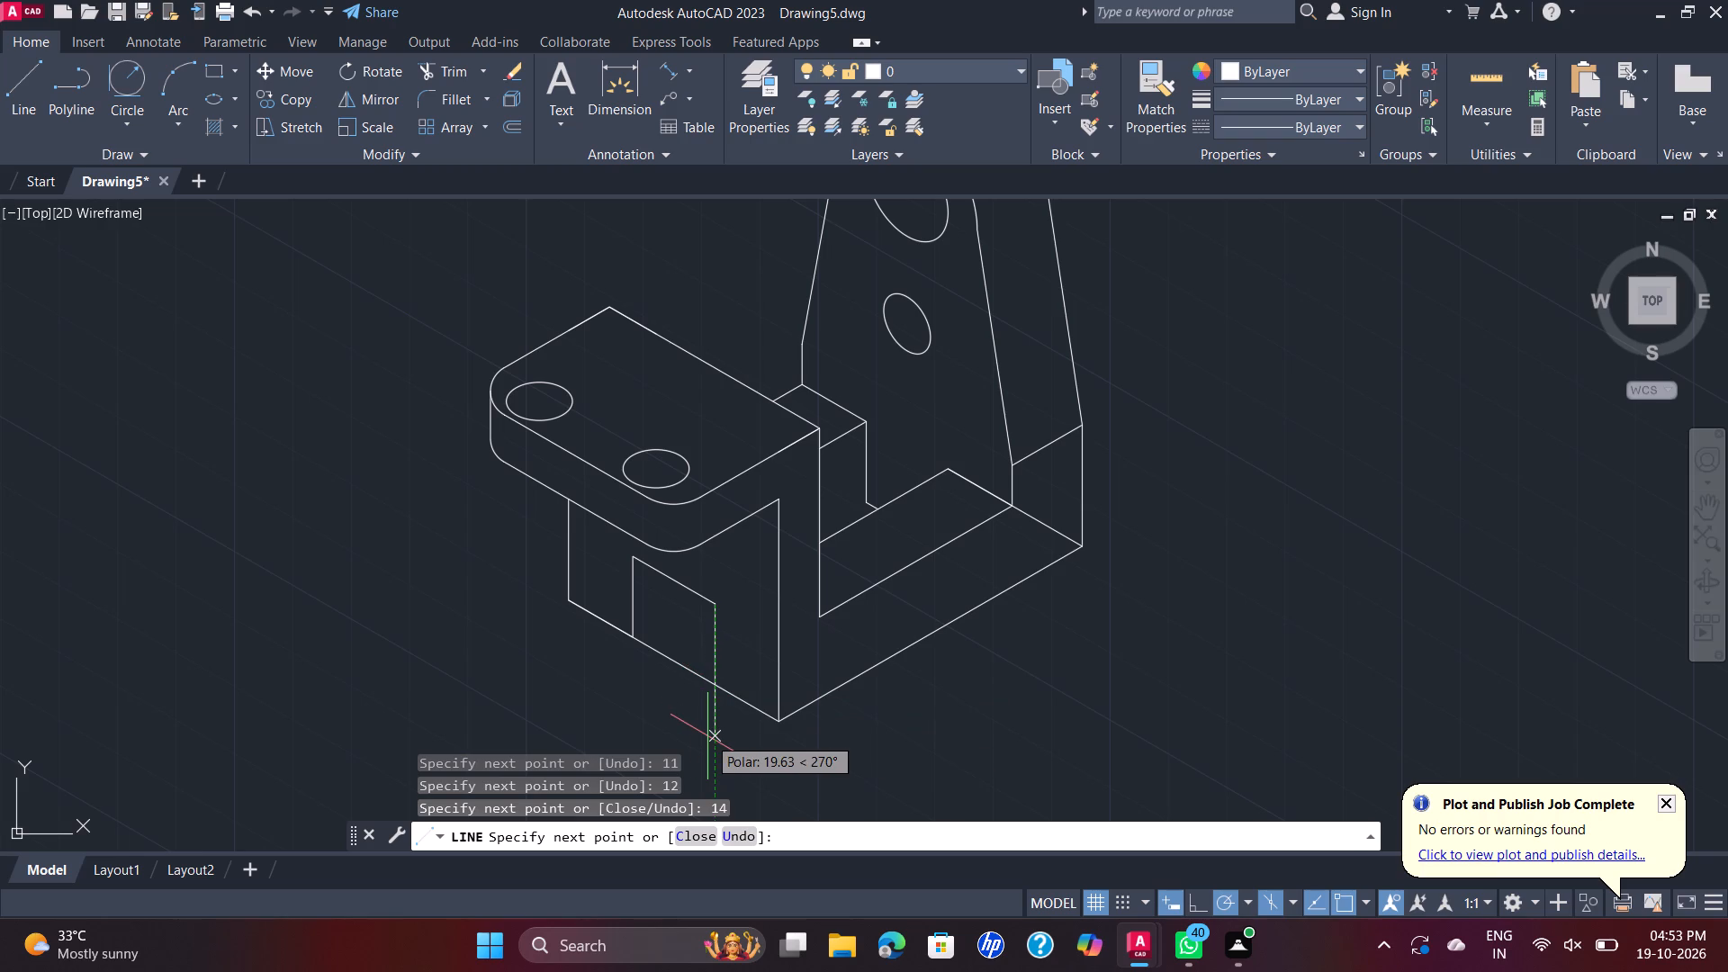
type("12")
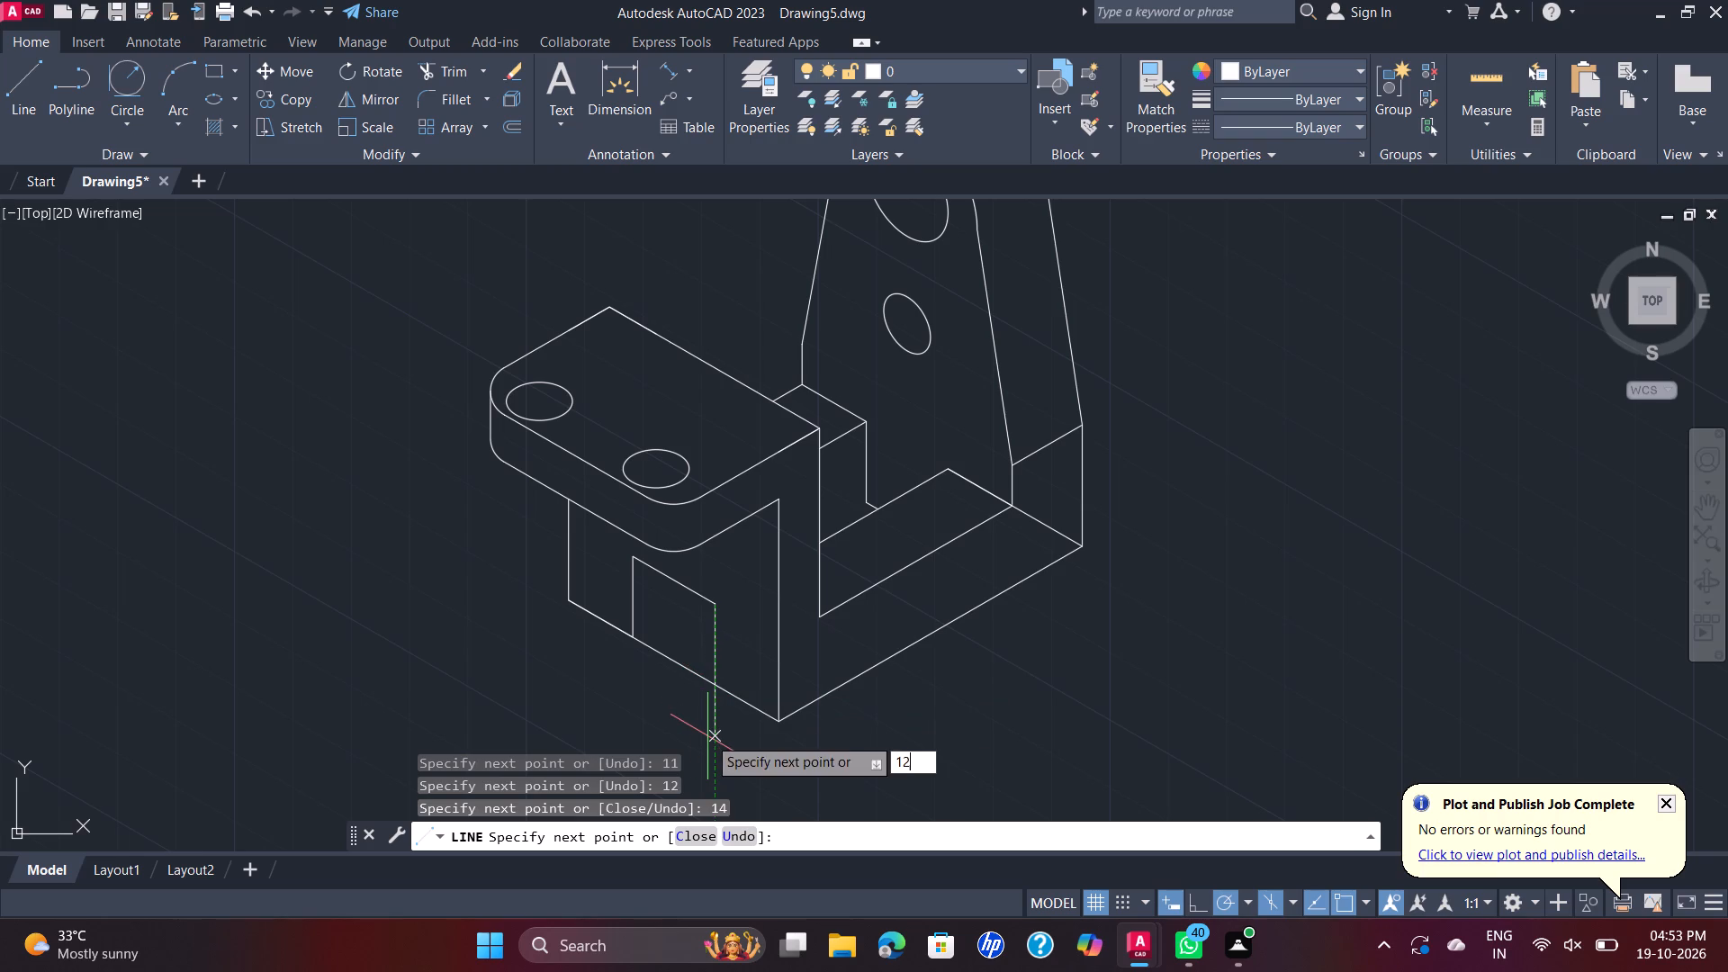
key("Return")
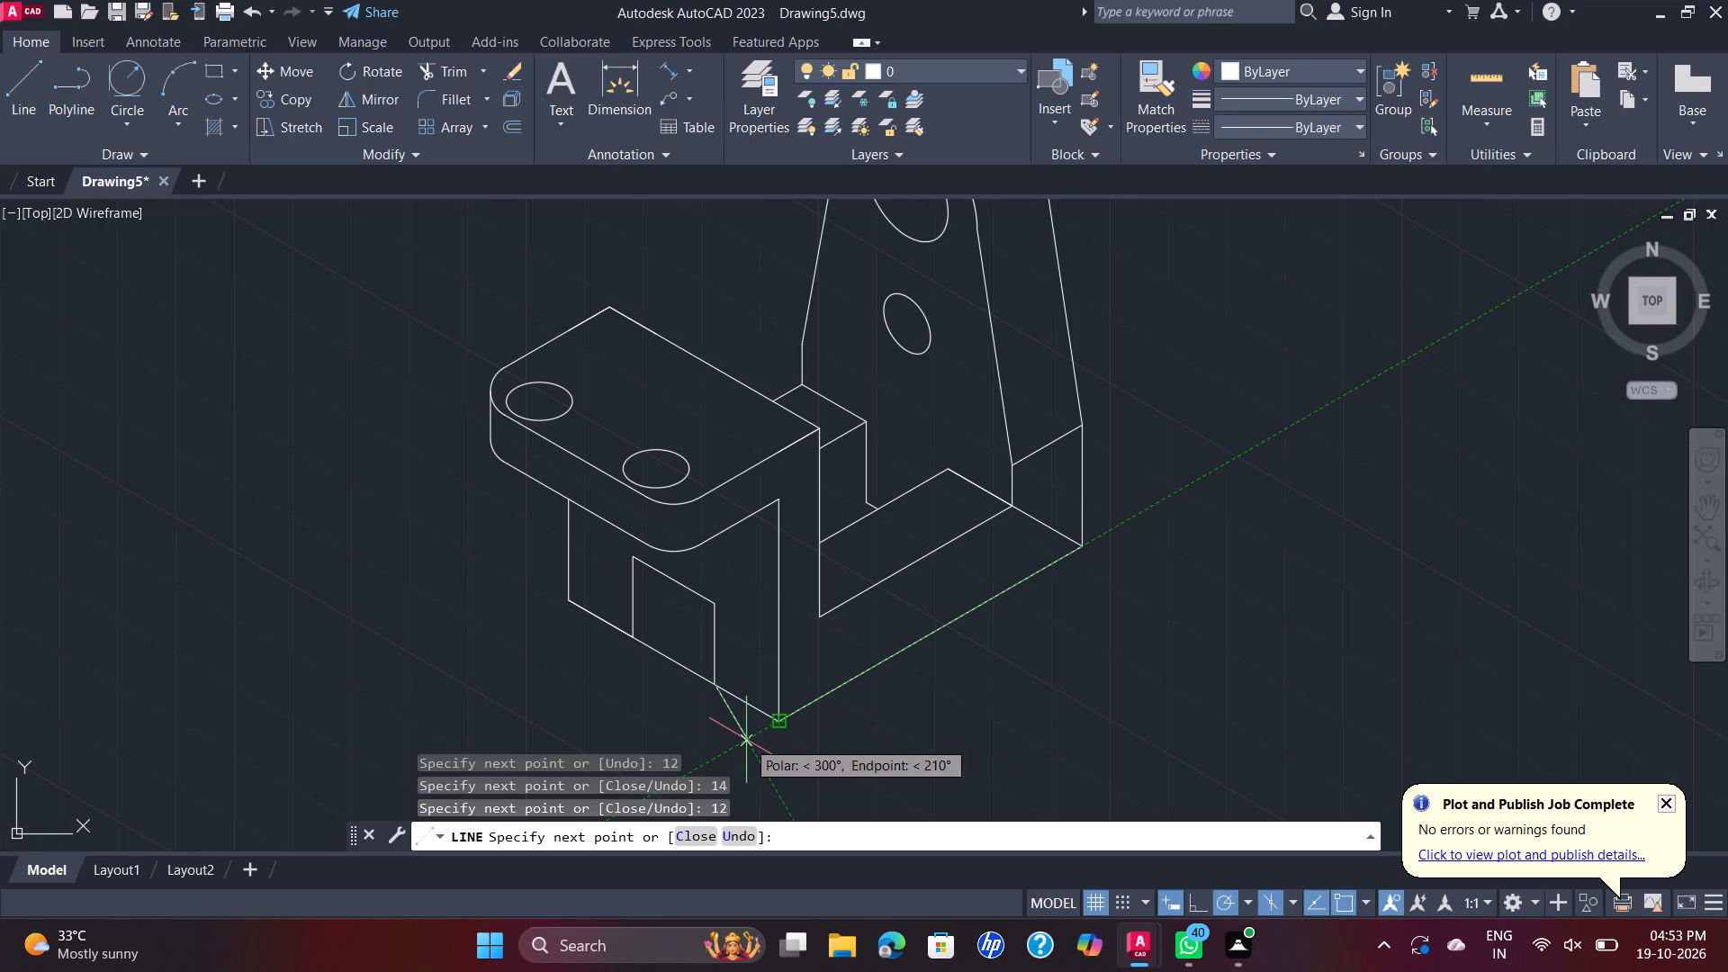
key("Escape")
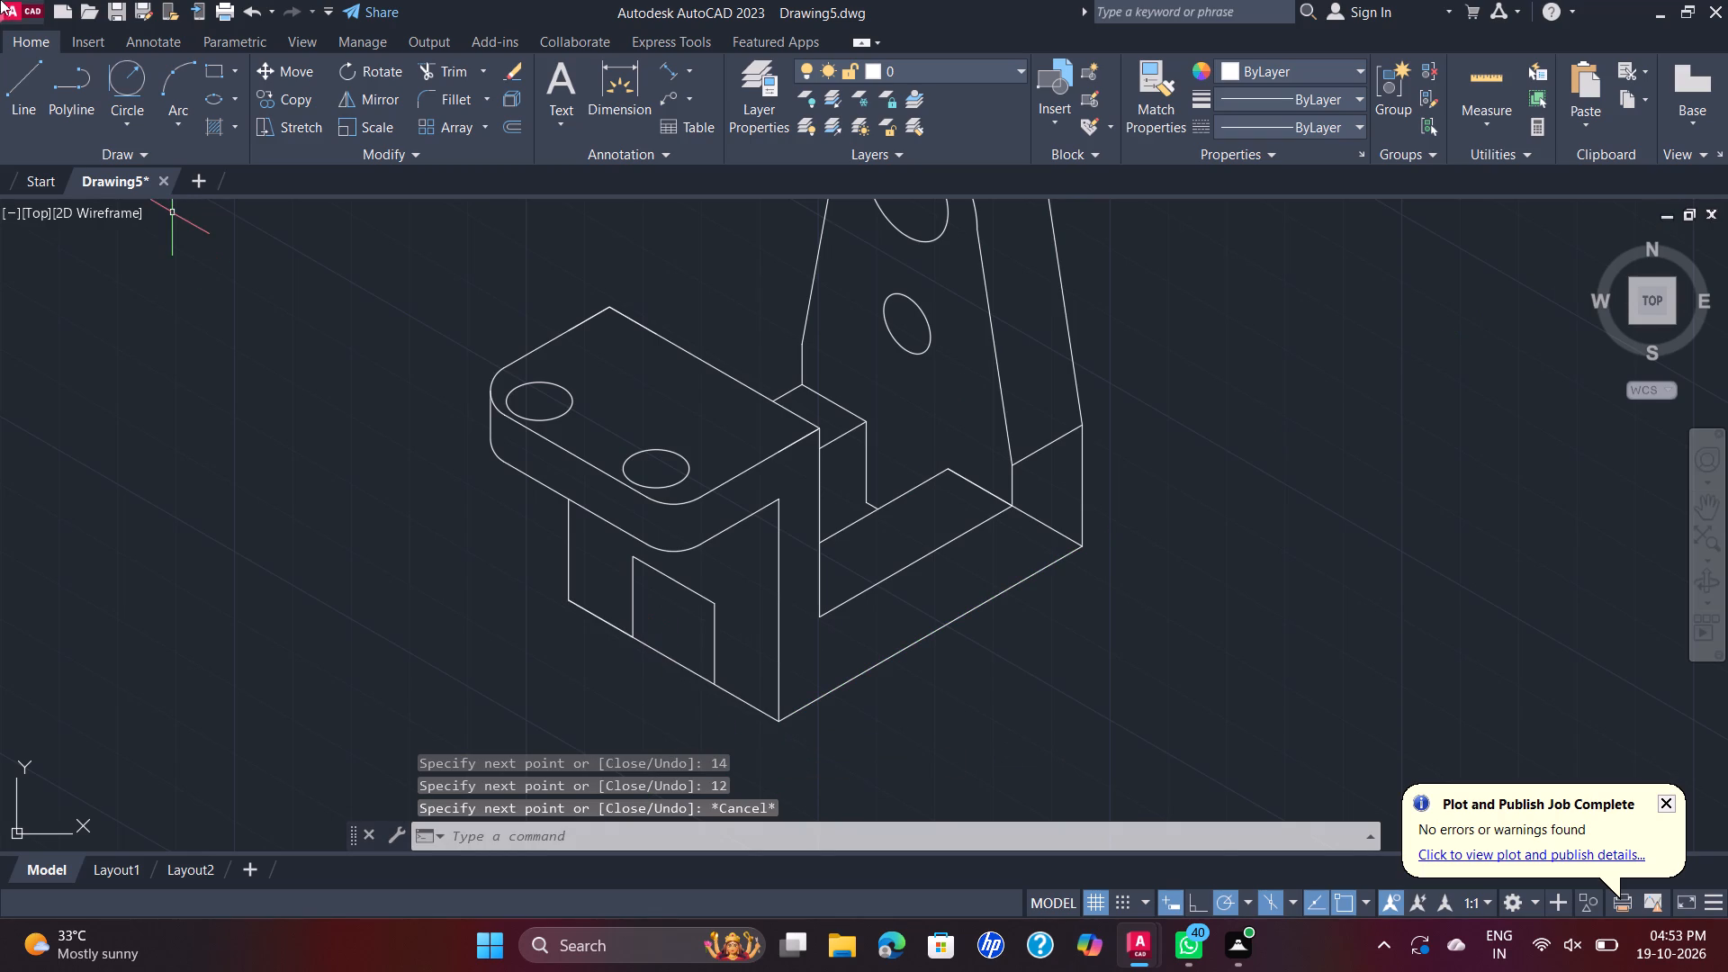
Delete the full bottom edge under the new notch and redraw its 11 mm segment from the notch to the lower front corner.
left_click(670, 660)
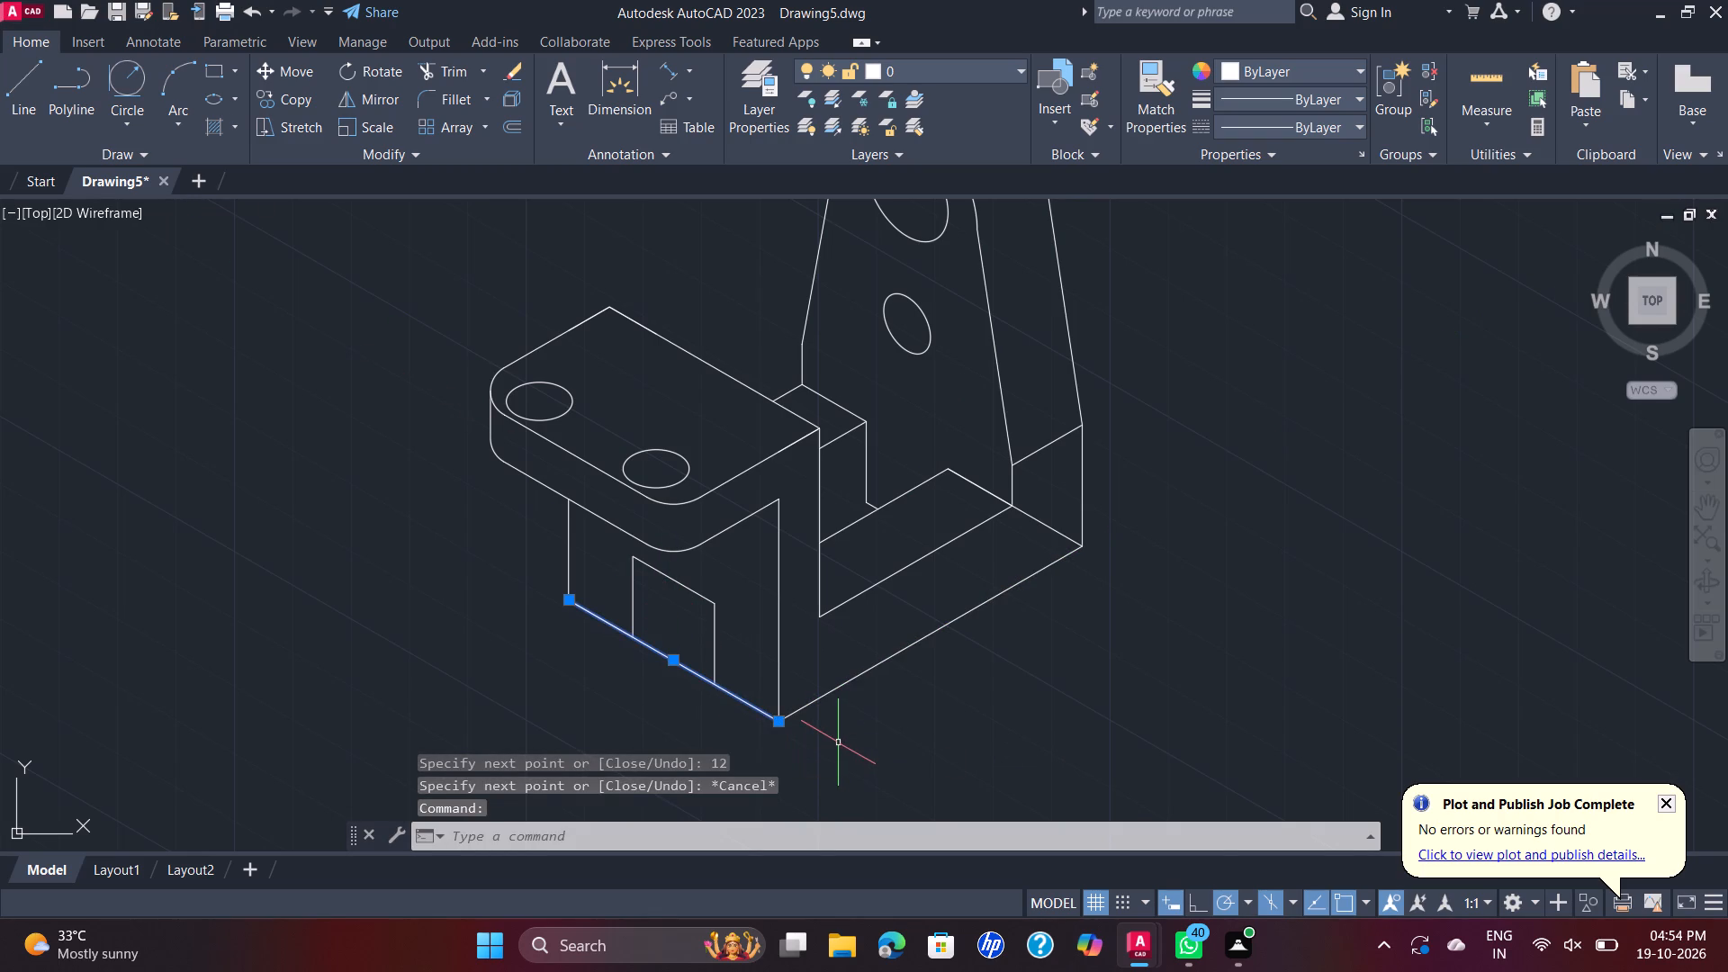
key("Delete")
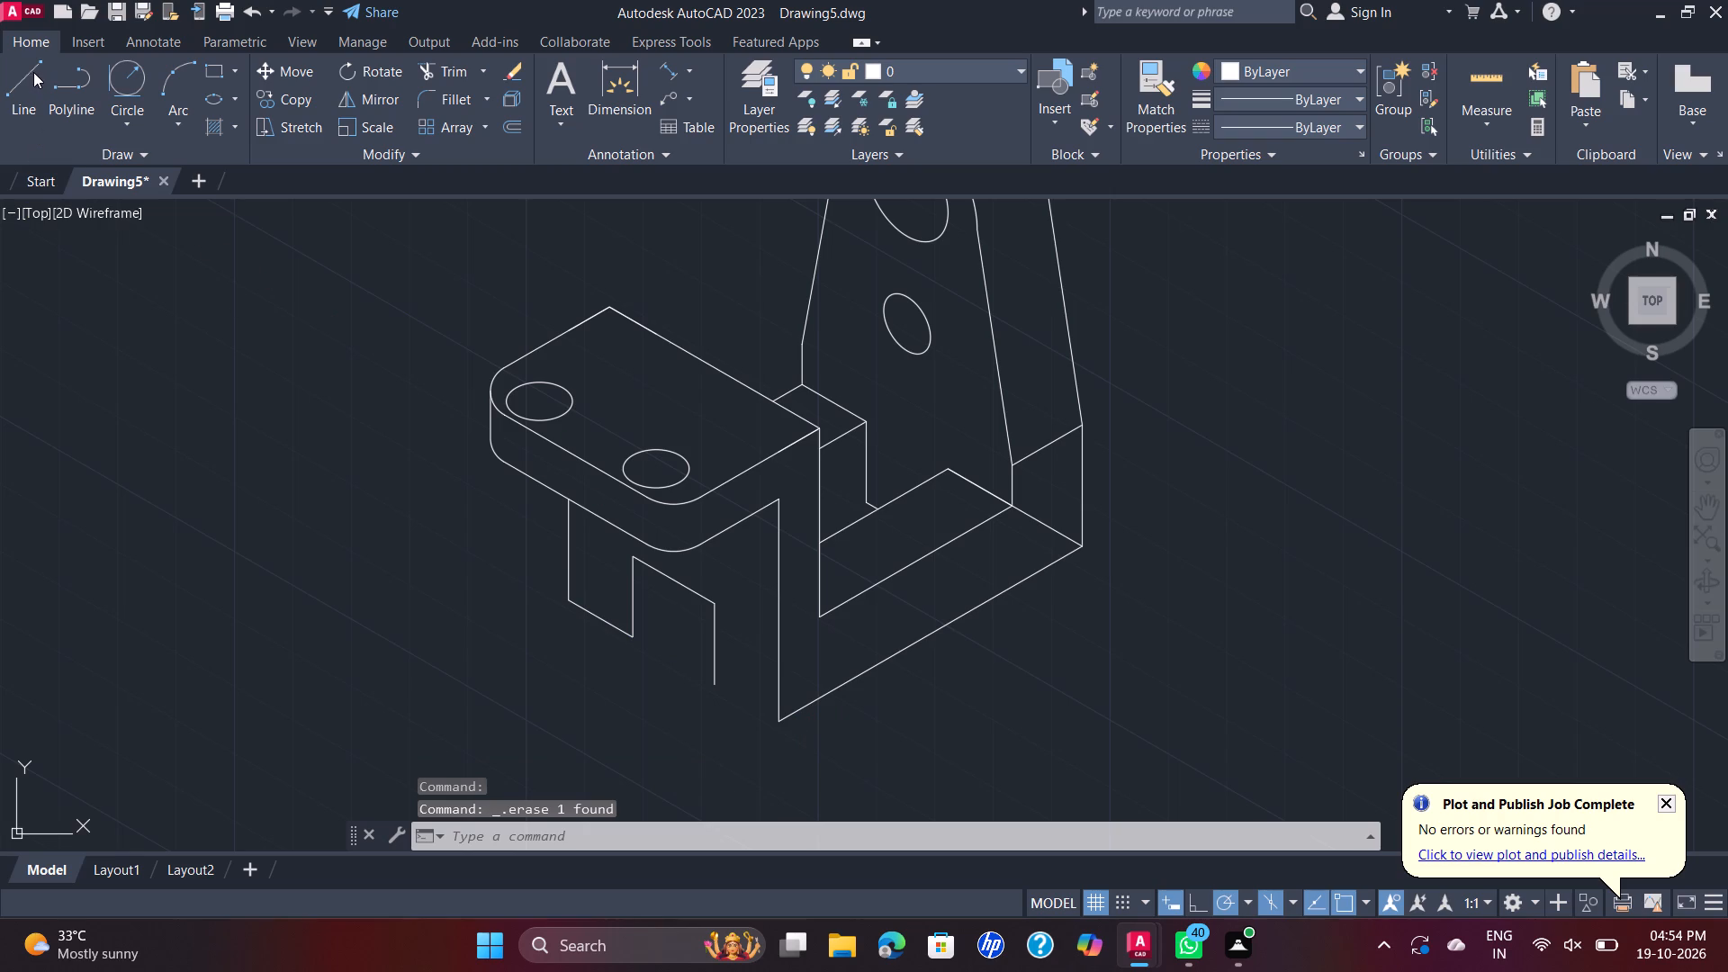
left_click(31, 72)
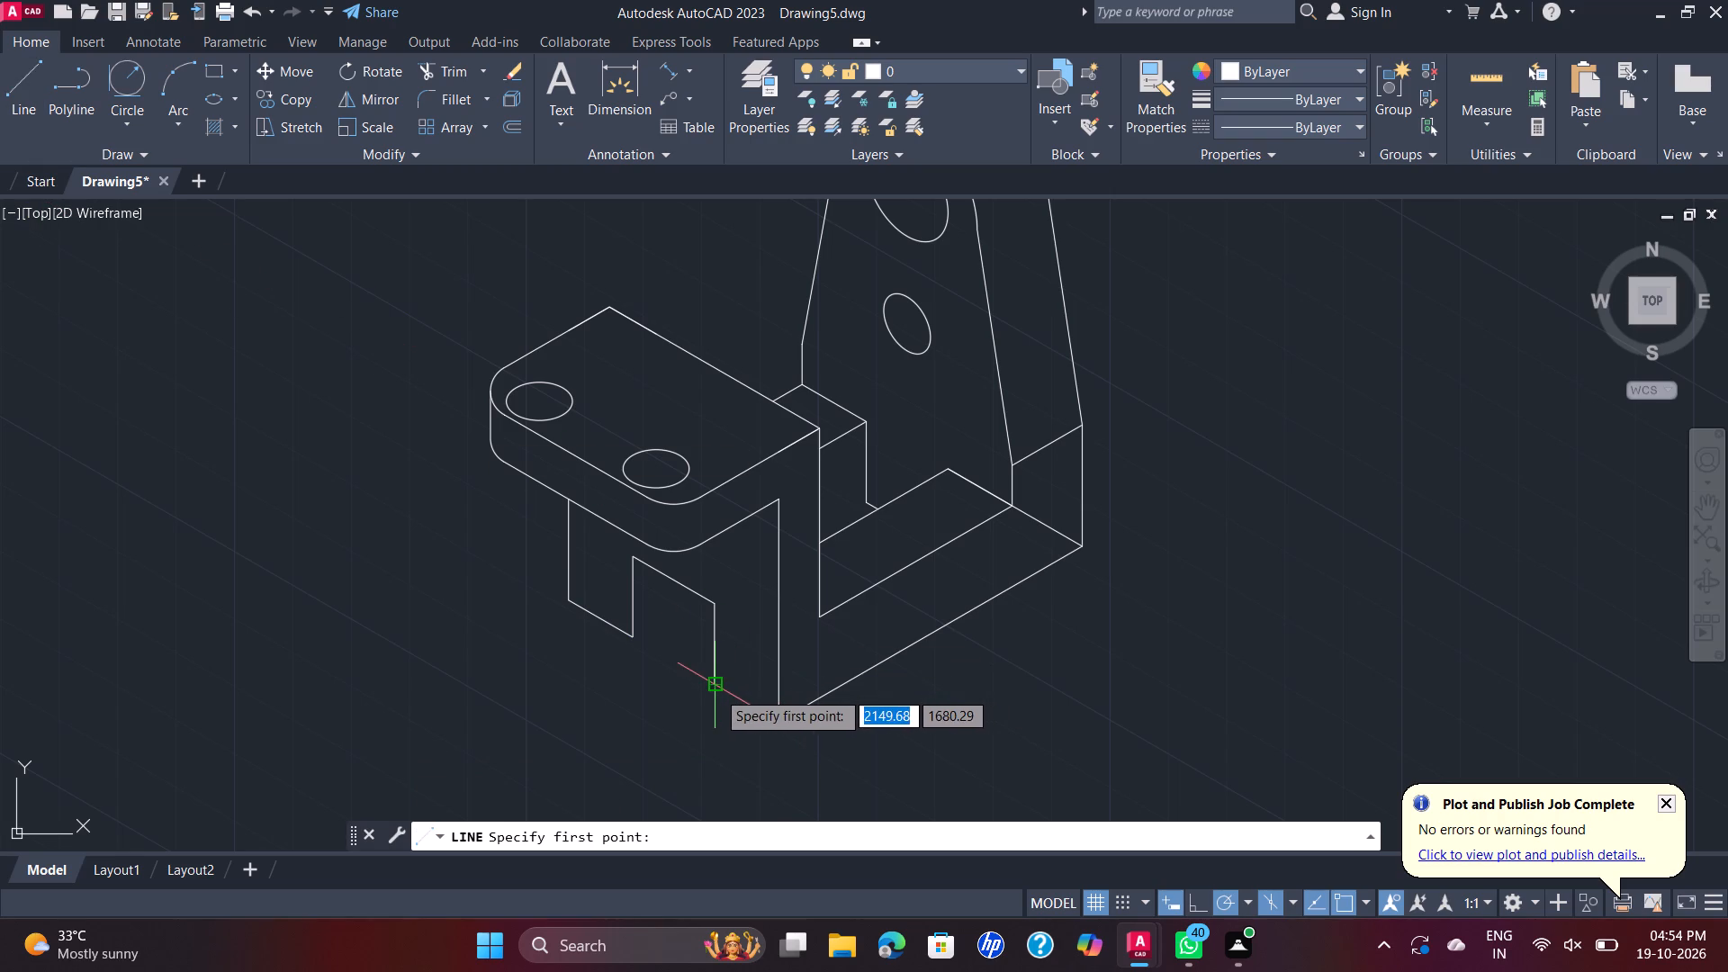
left_click(716, 690)
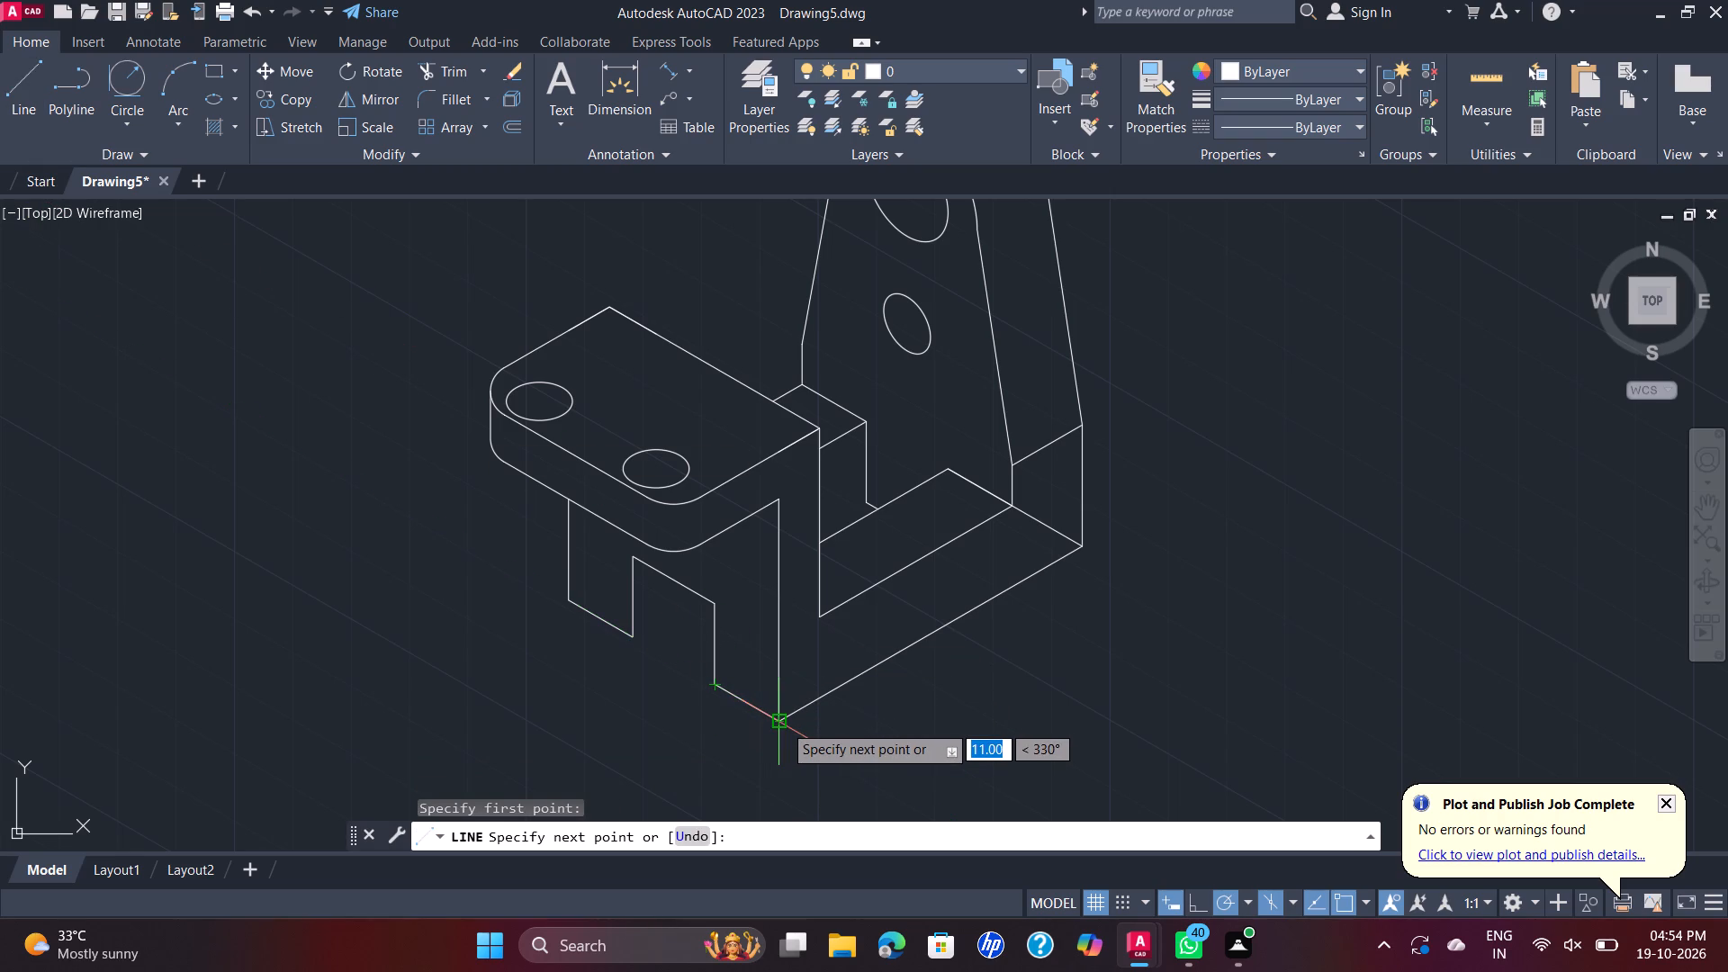
left_click(781, 722)
key("Escape")
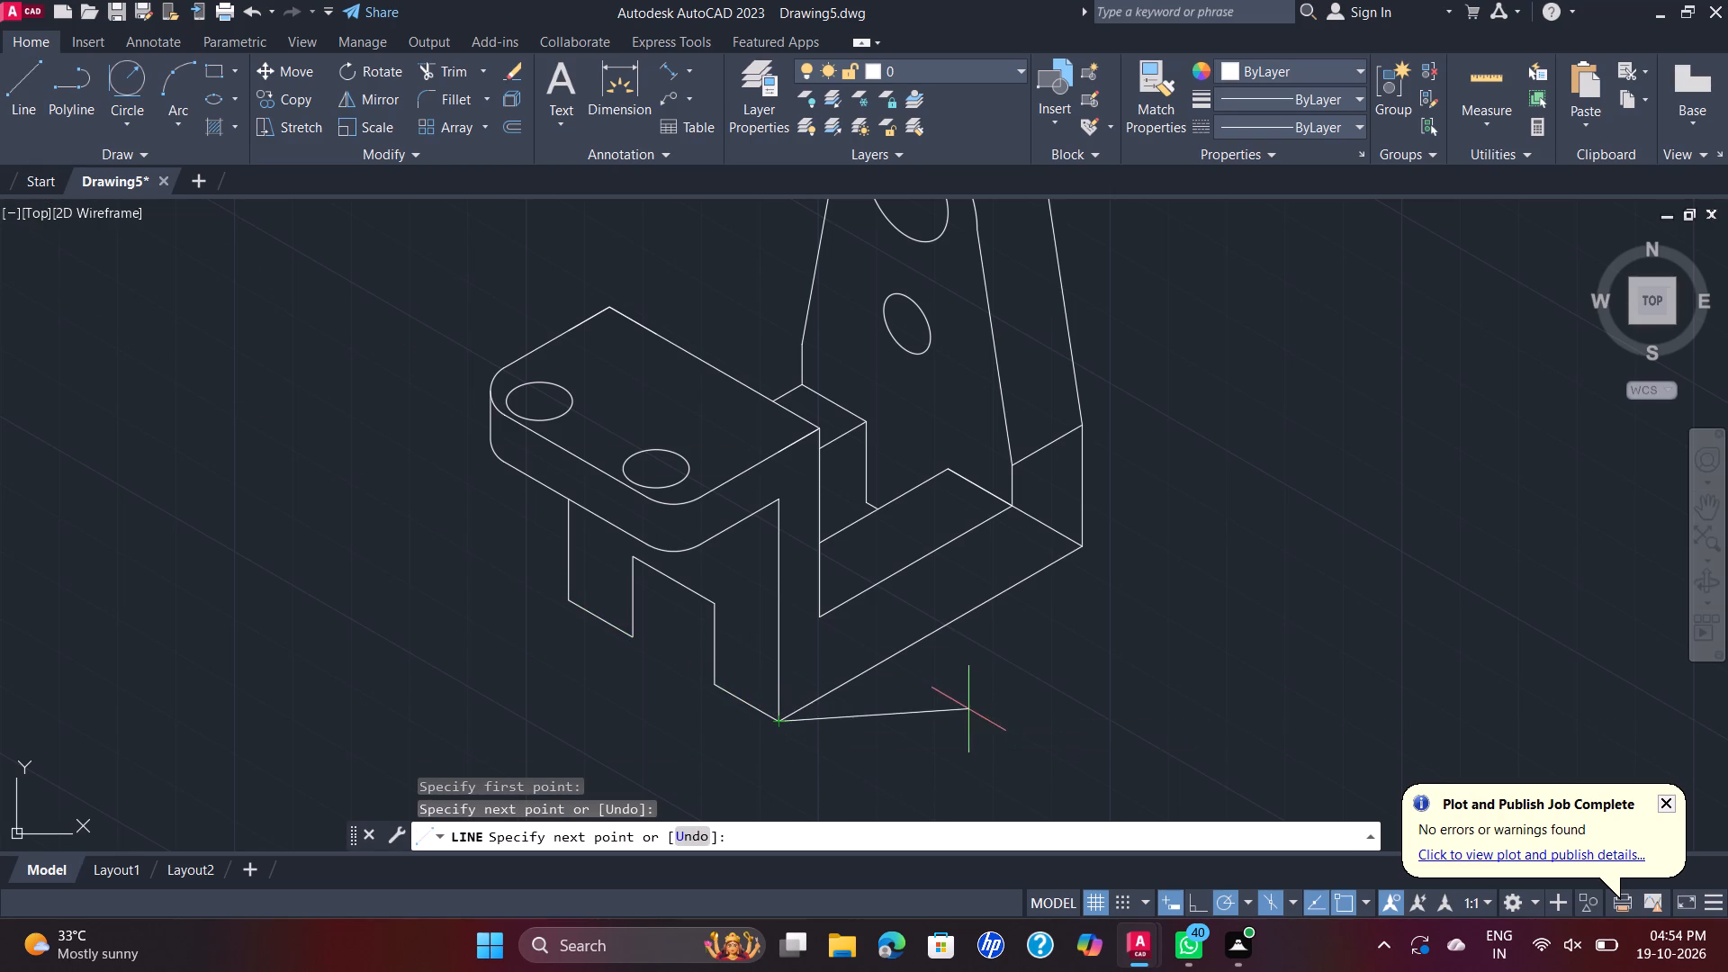
Add an aligned dimension to the base's long lower front edge at 30°, placed just outside the bracket.
scroll(1115, 514, "down", 1)
middle_click_drag(1114, 512, 1019, 531)
scroll(1085, 530, "down", 1)
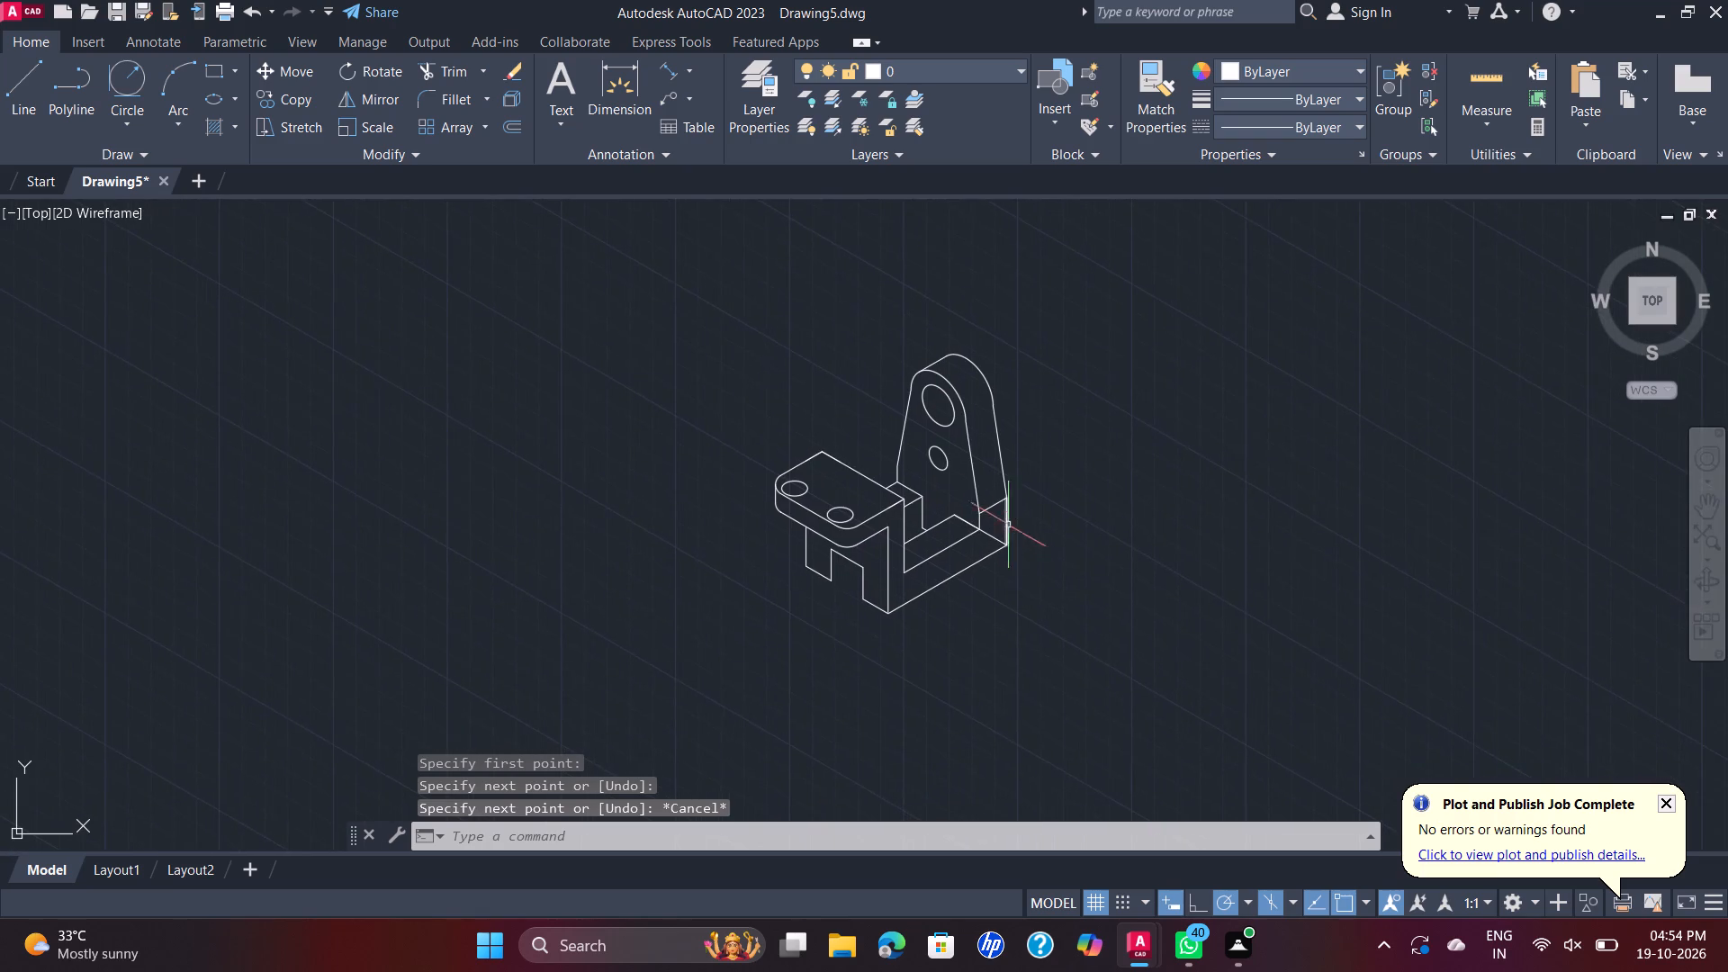
scroll(965, 481, "up", 2)
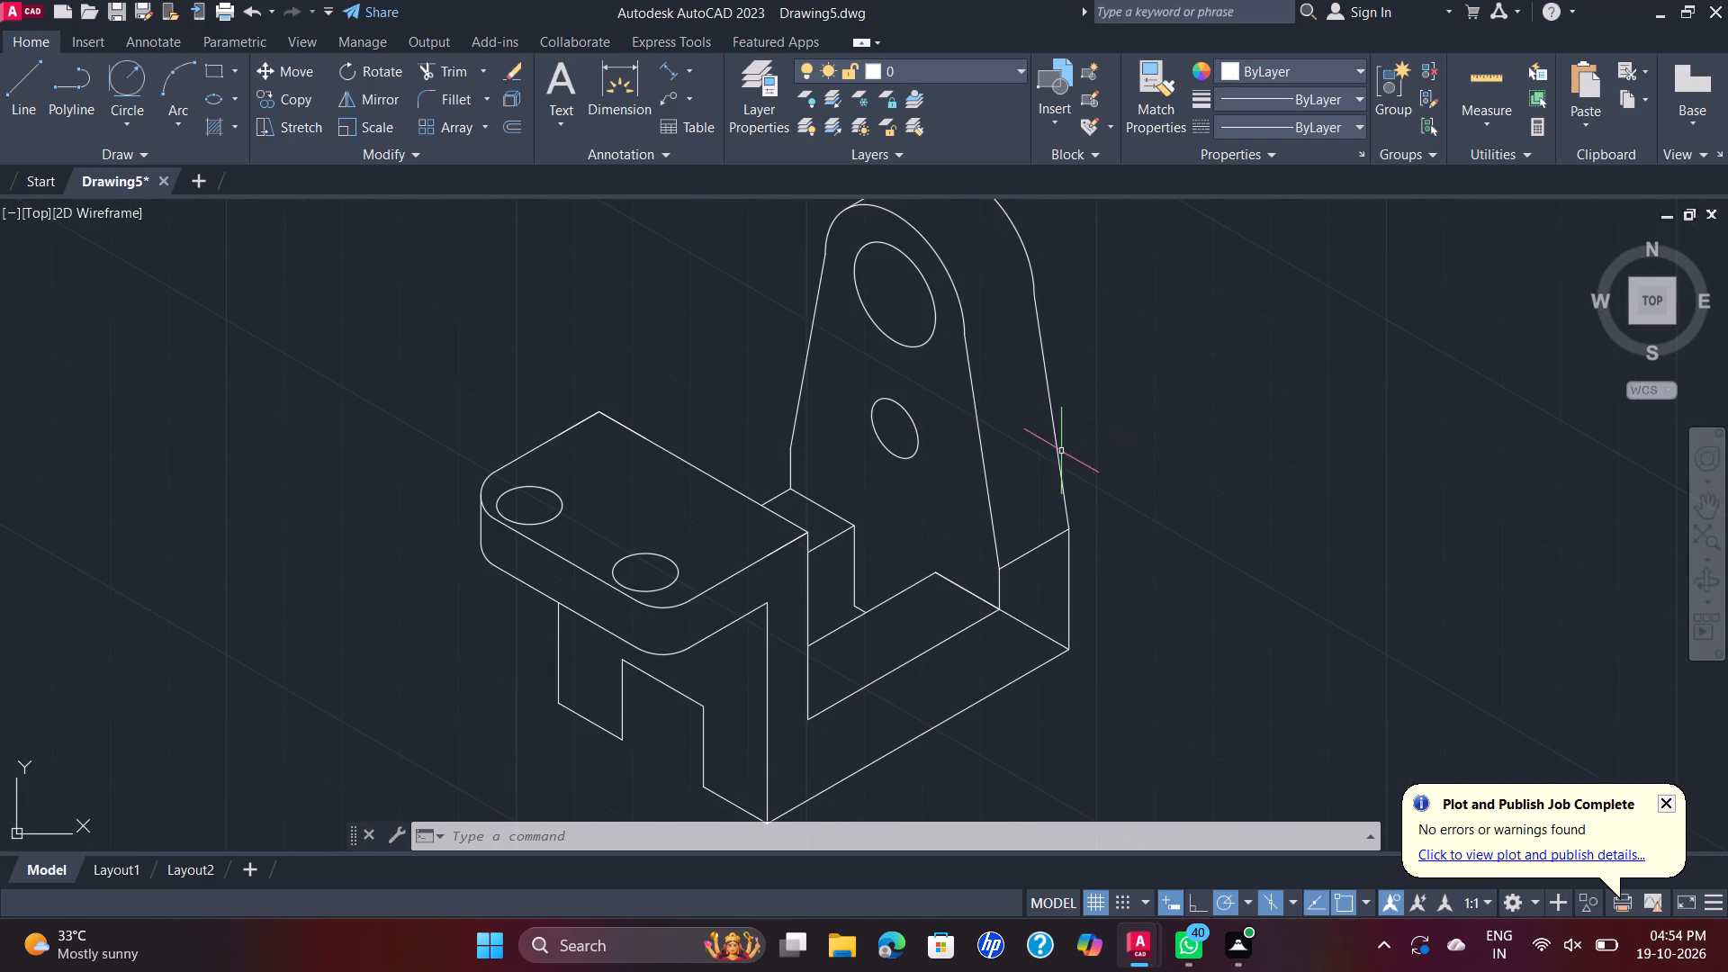
scroll(880, 436, "down", 2)
middle_click_drag(896, 443, 813, 347)
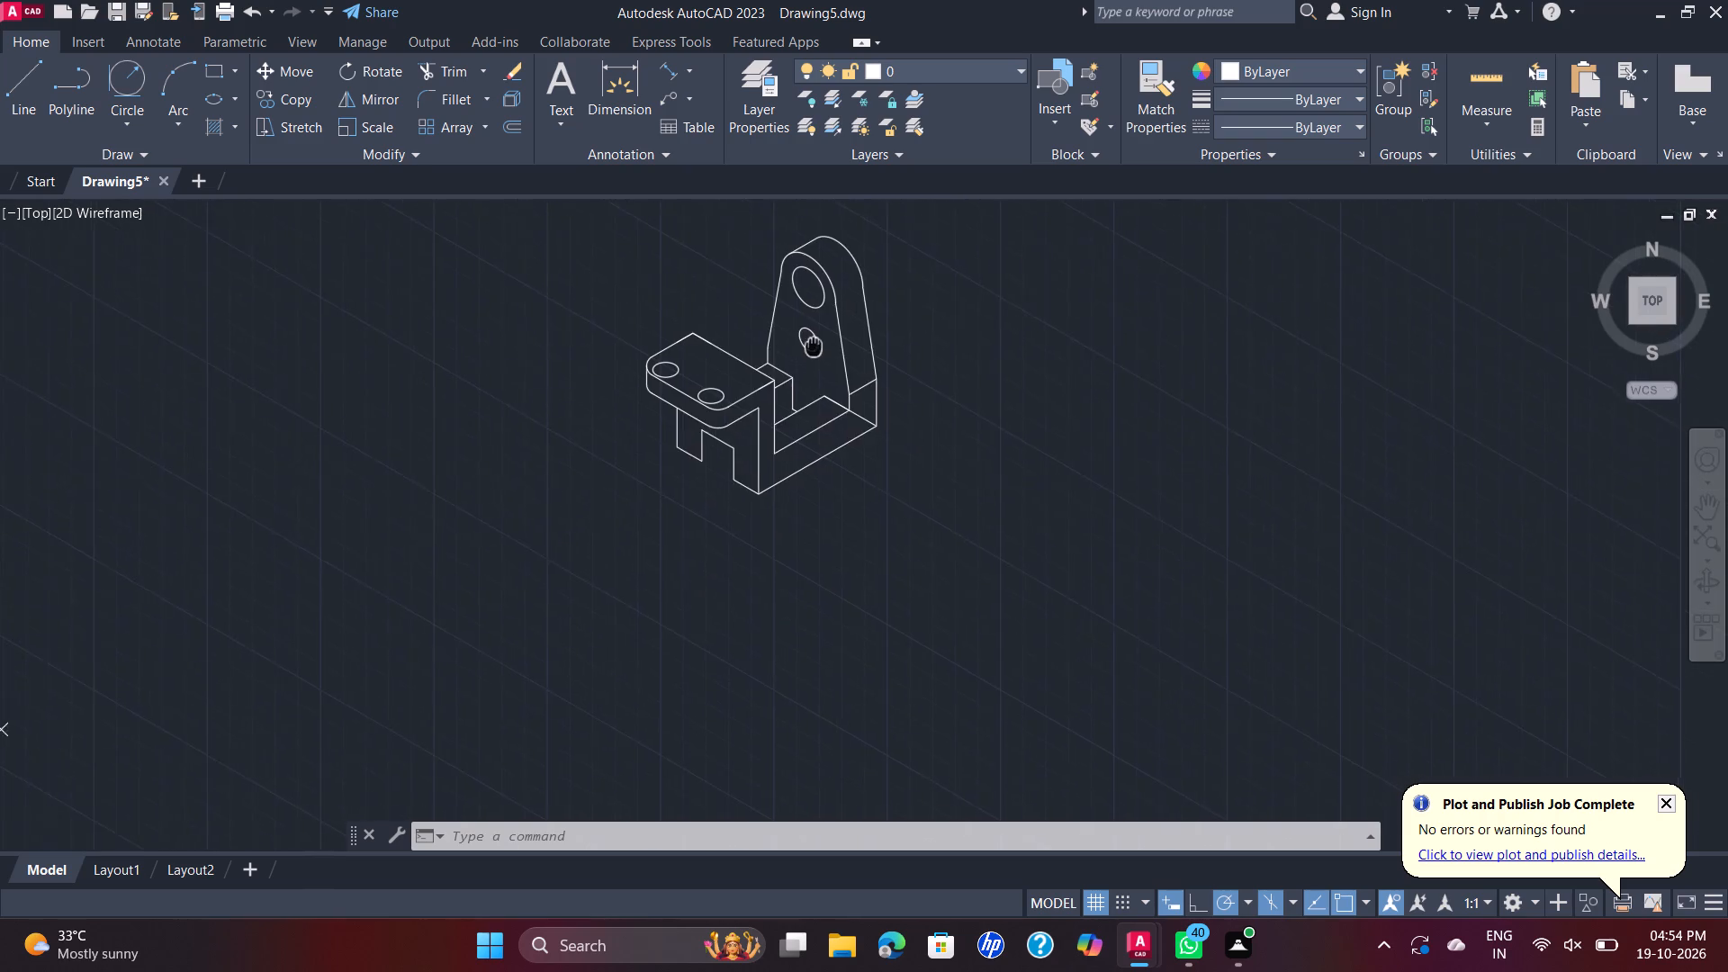
middle_click_drag(813, 347, 792, 393)
scroll(792, 393, "up", 1)
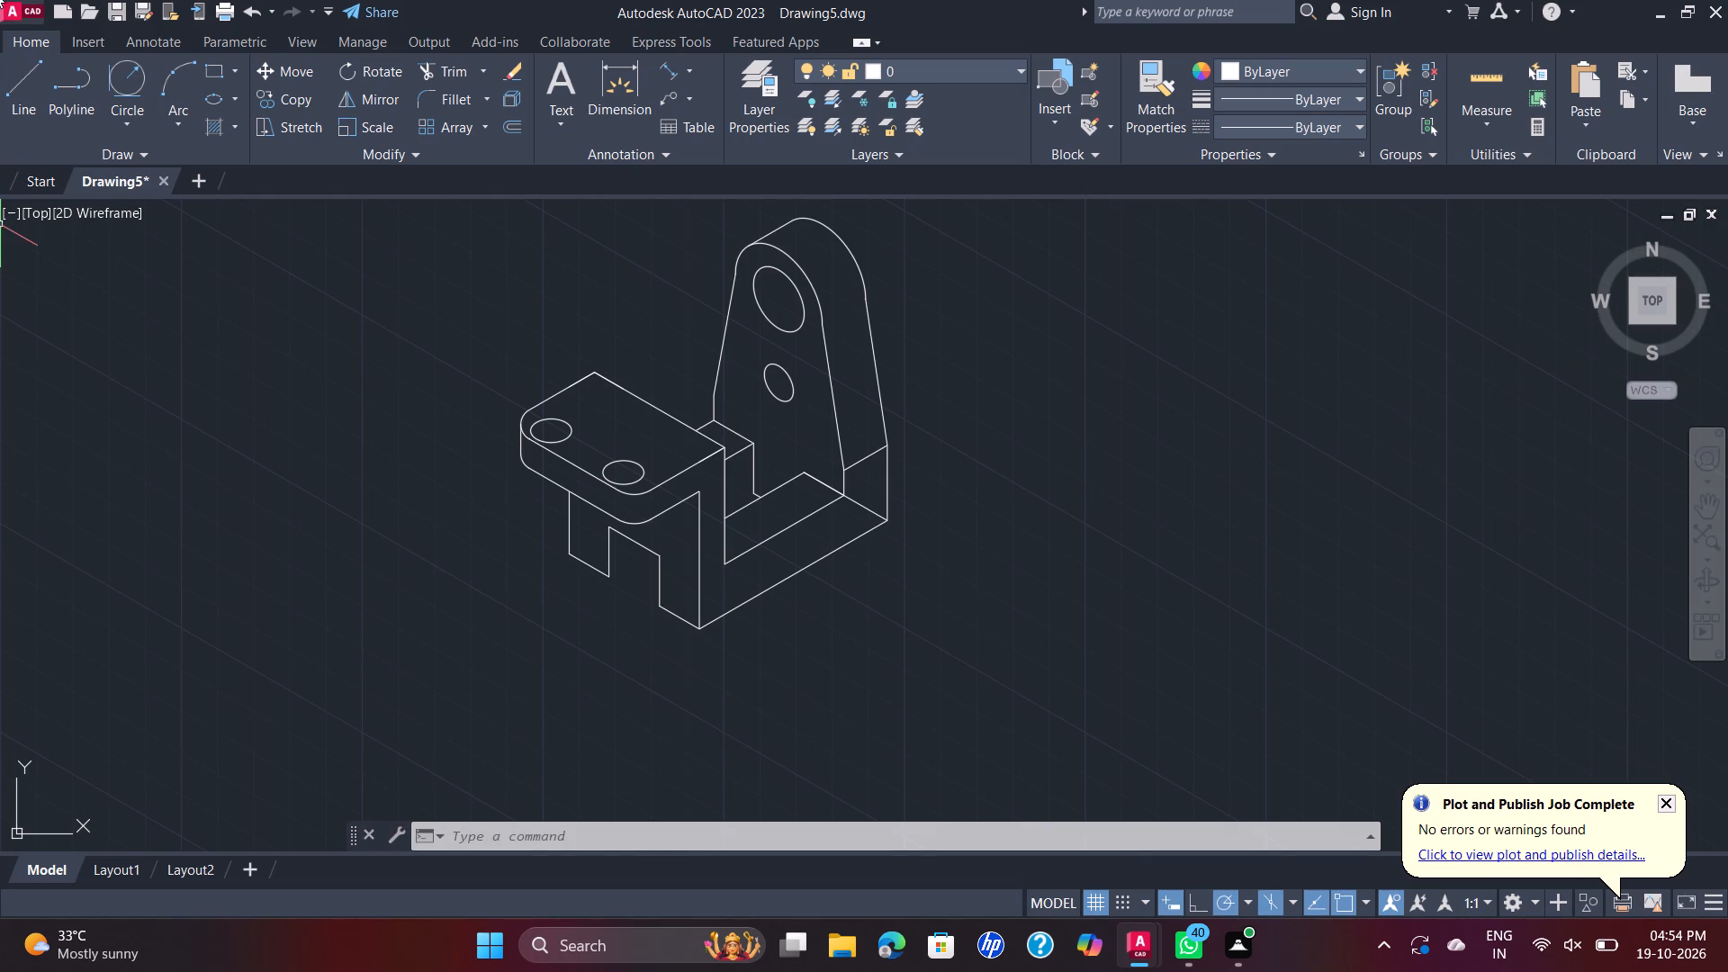
left_click(670, 67)
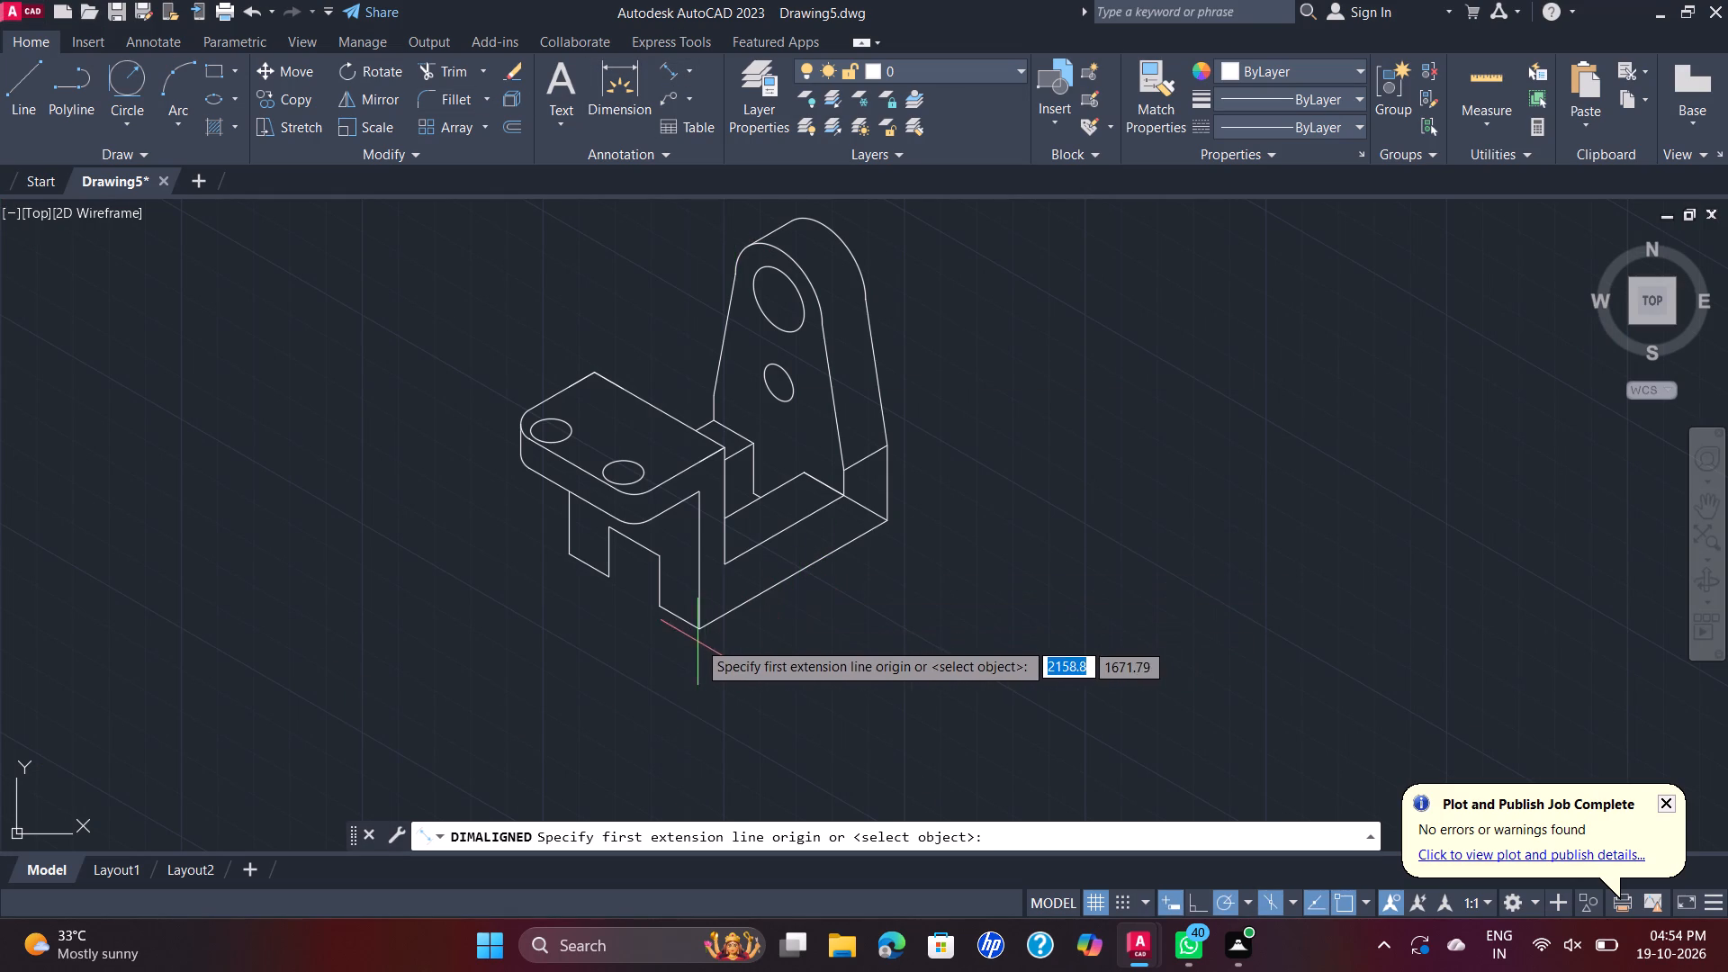
left_click(697, 625)
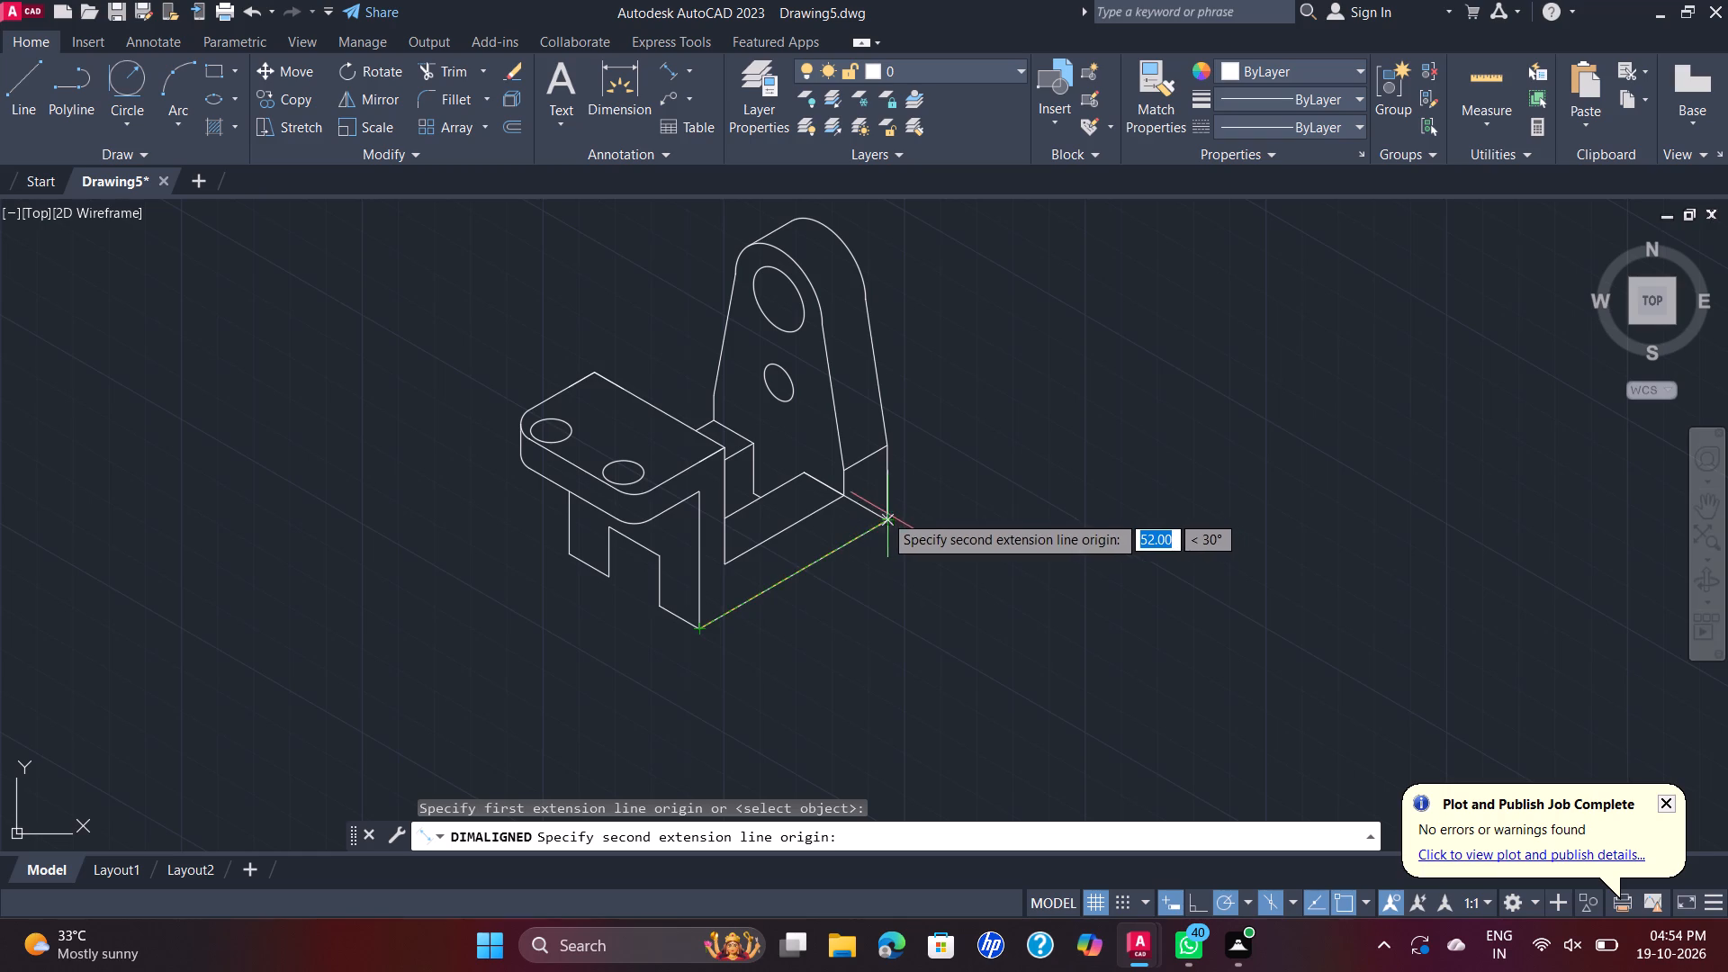
left_click(880, 517)
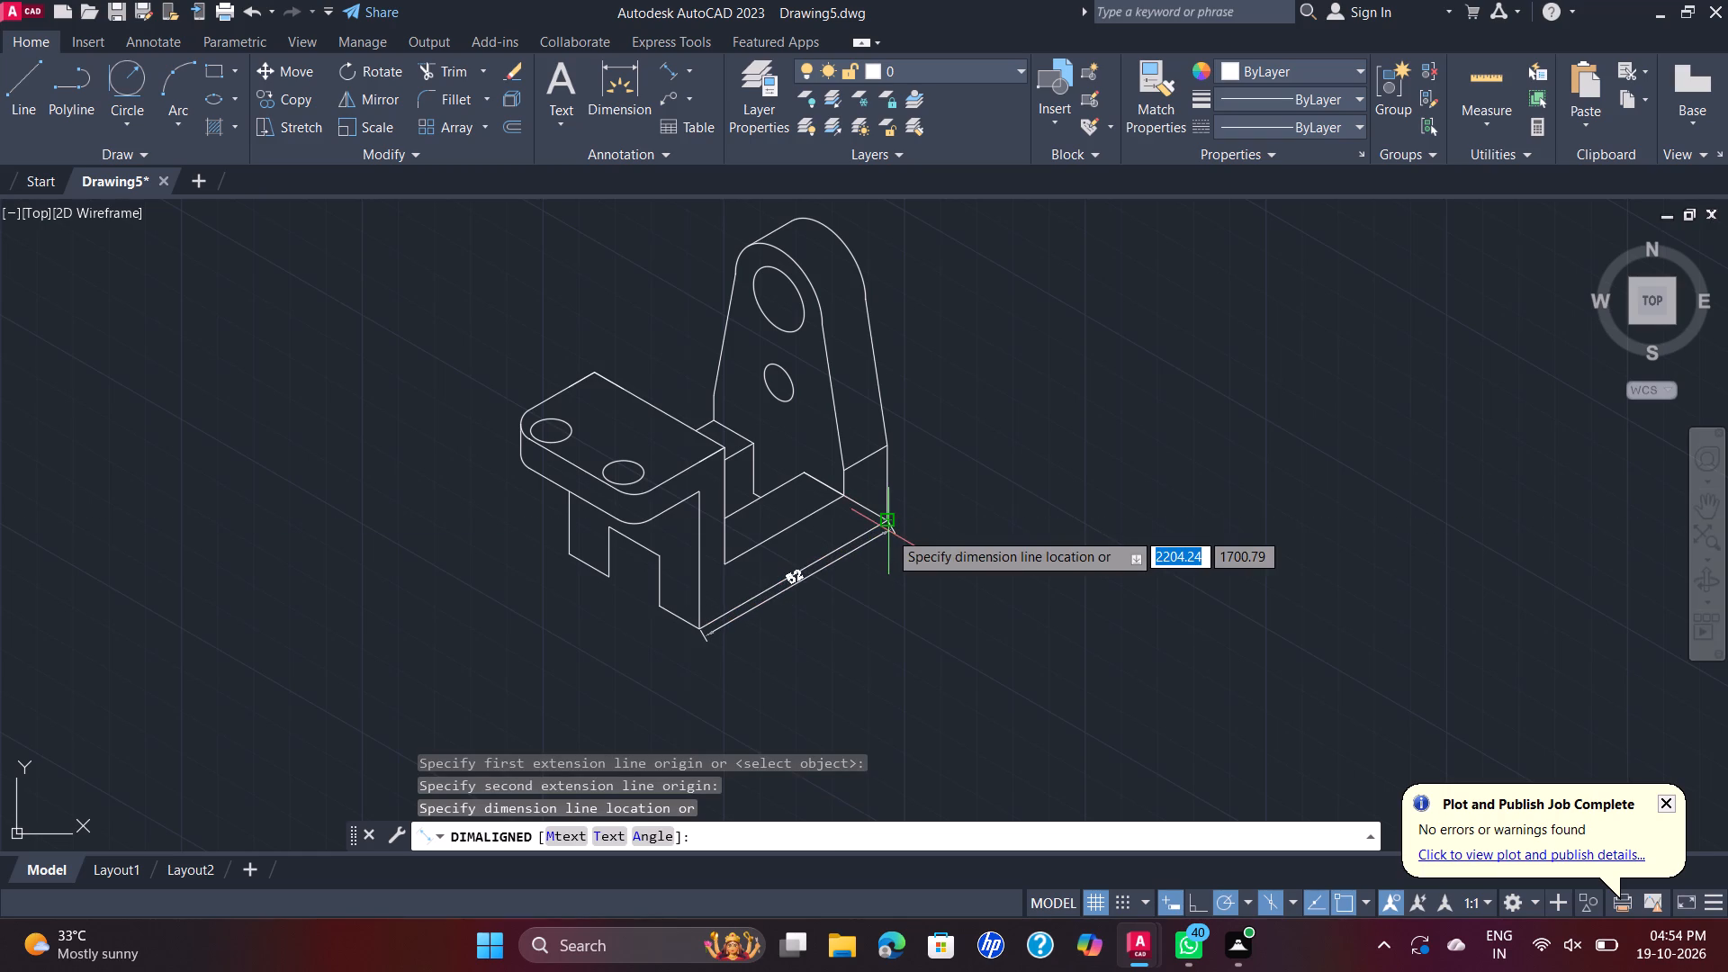
left_click(890, 551)
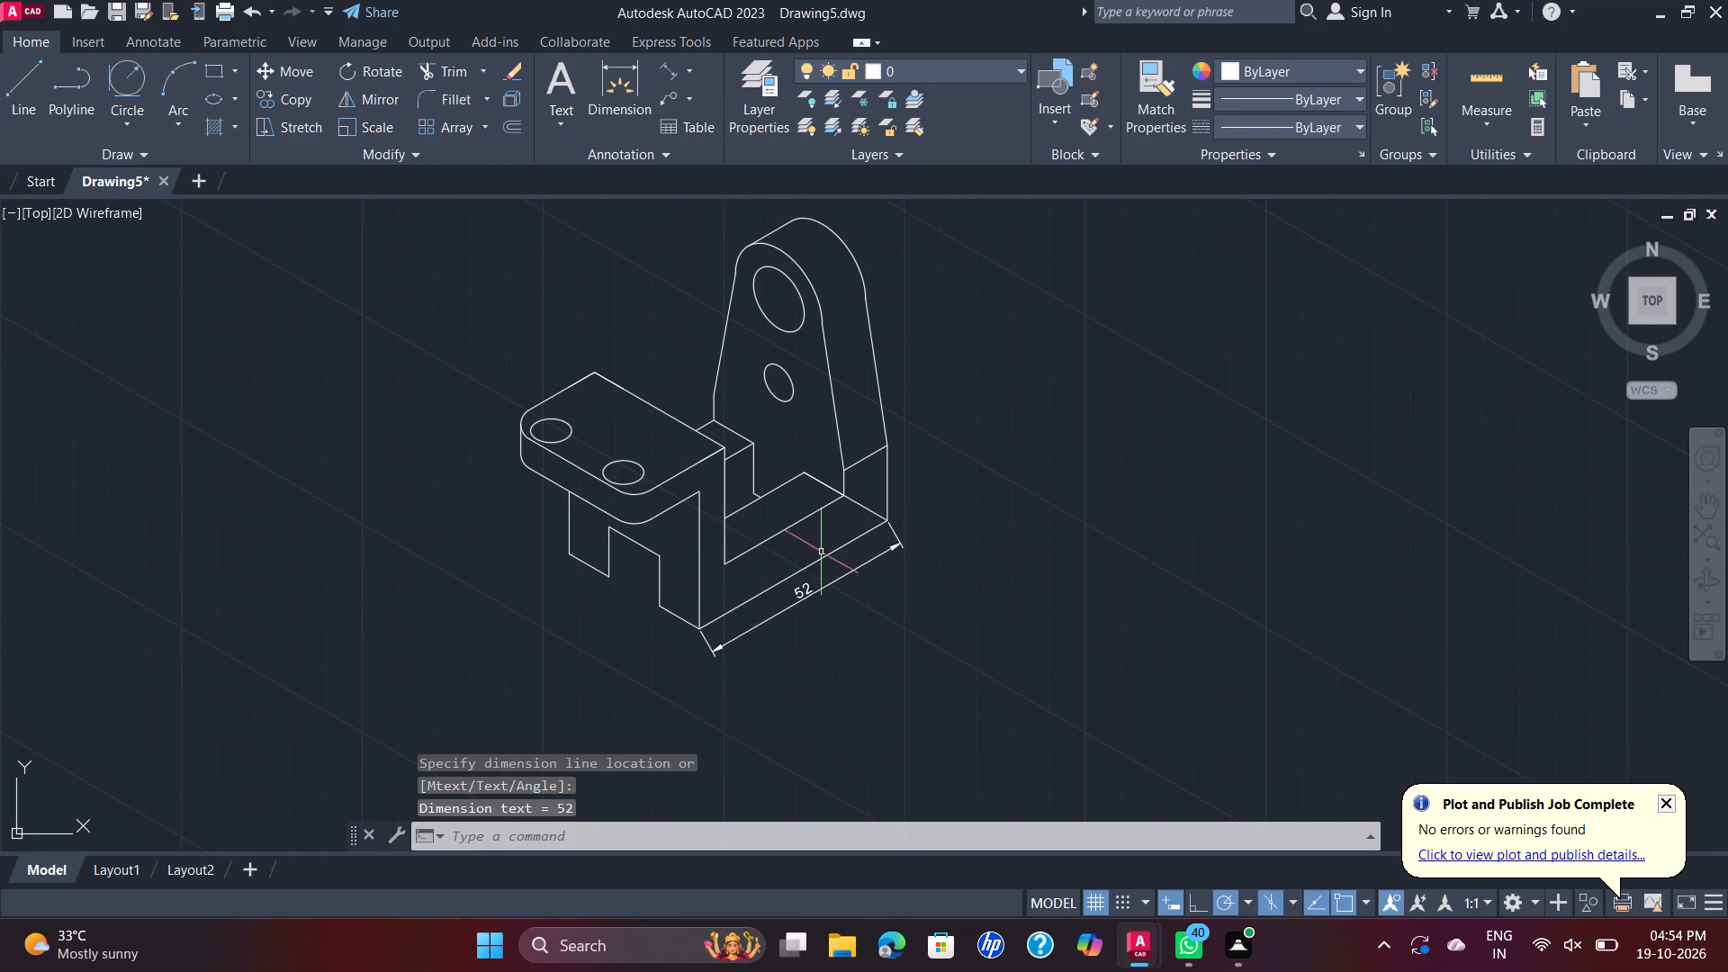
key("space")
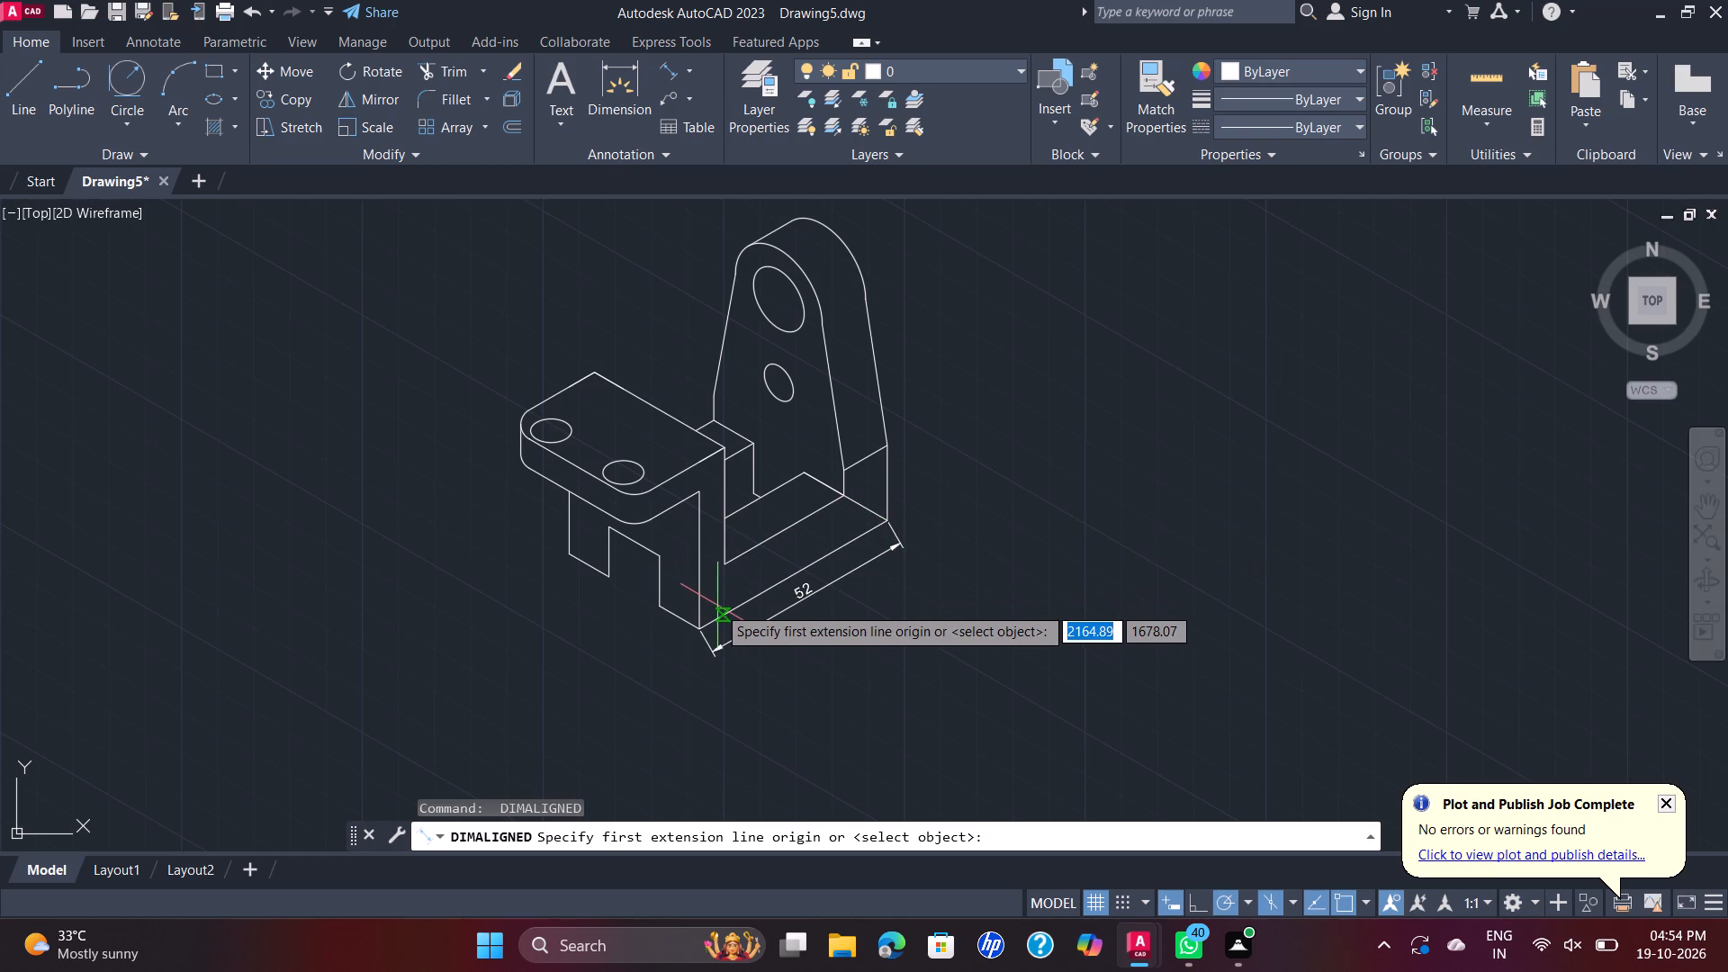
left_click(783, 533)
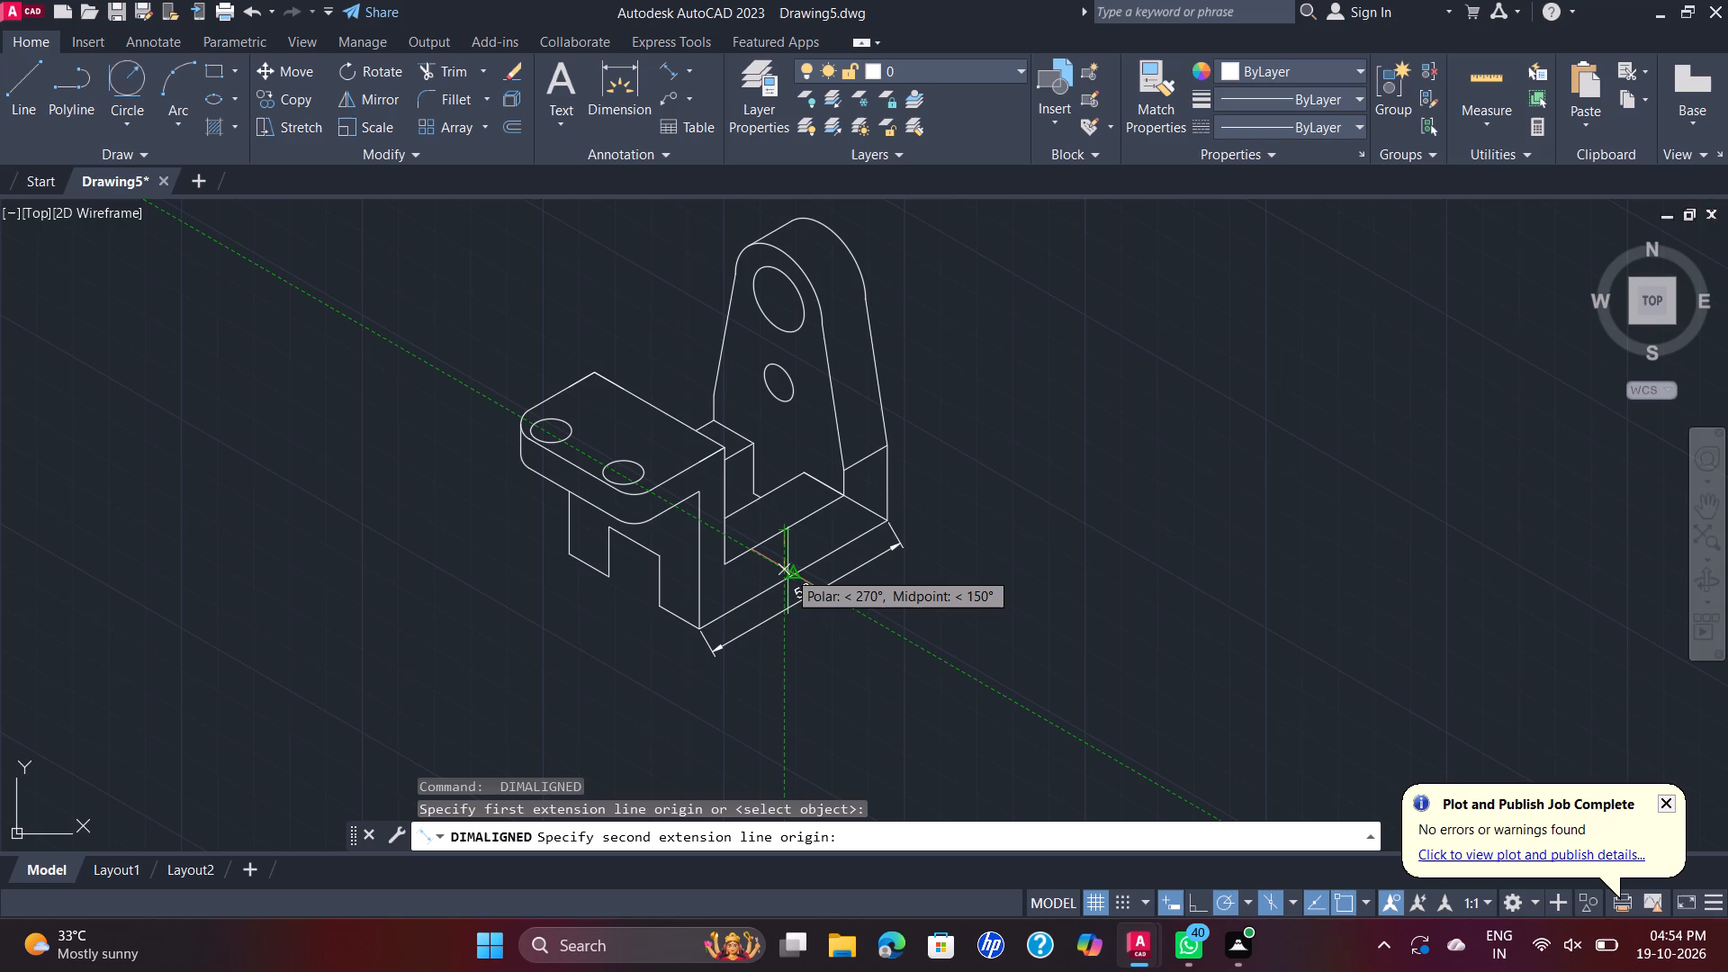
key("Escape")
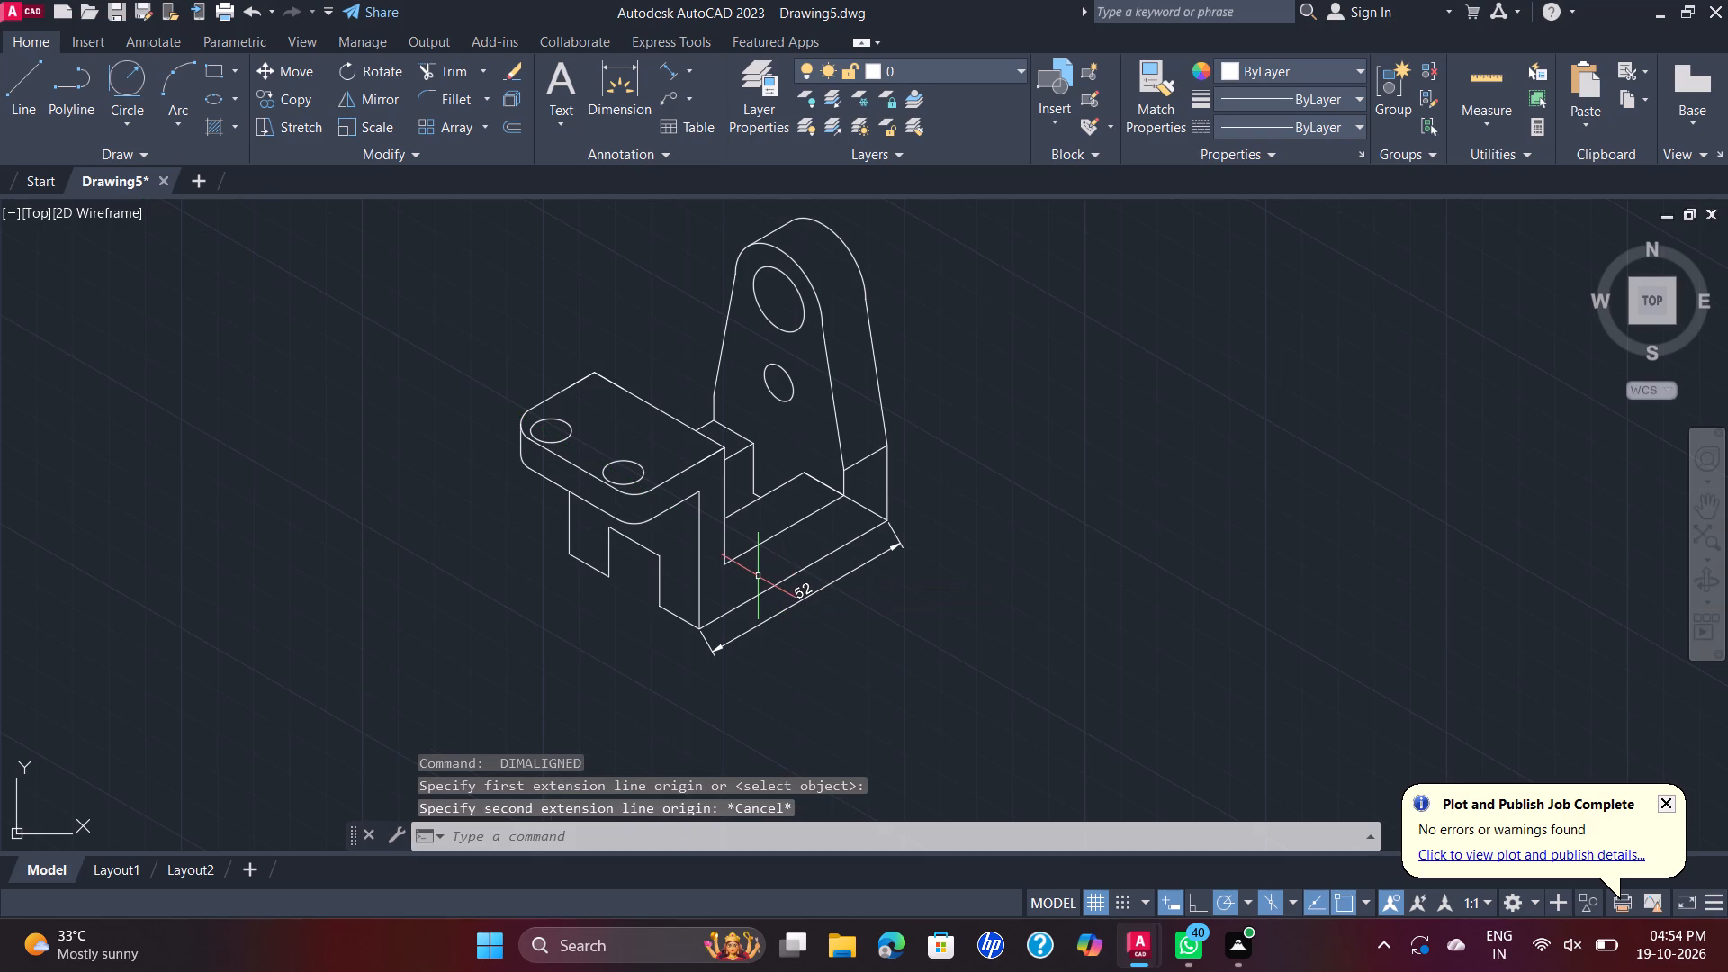
Add a vertical aligned dimension for the base's thickness, from the wall's inner lower corner straight down to the long lower edge, in line with the wall's edge.
key("space")
left_click(726, 562)
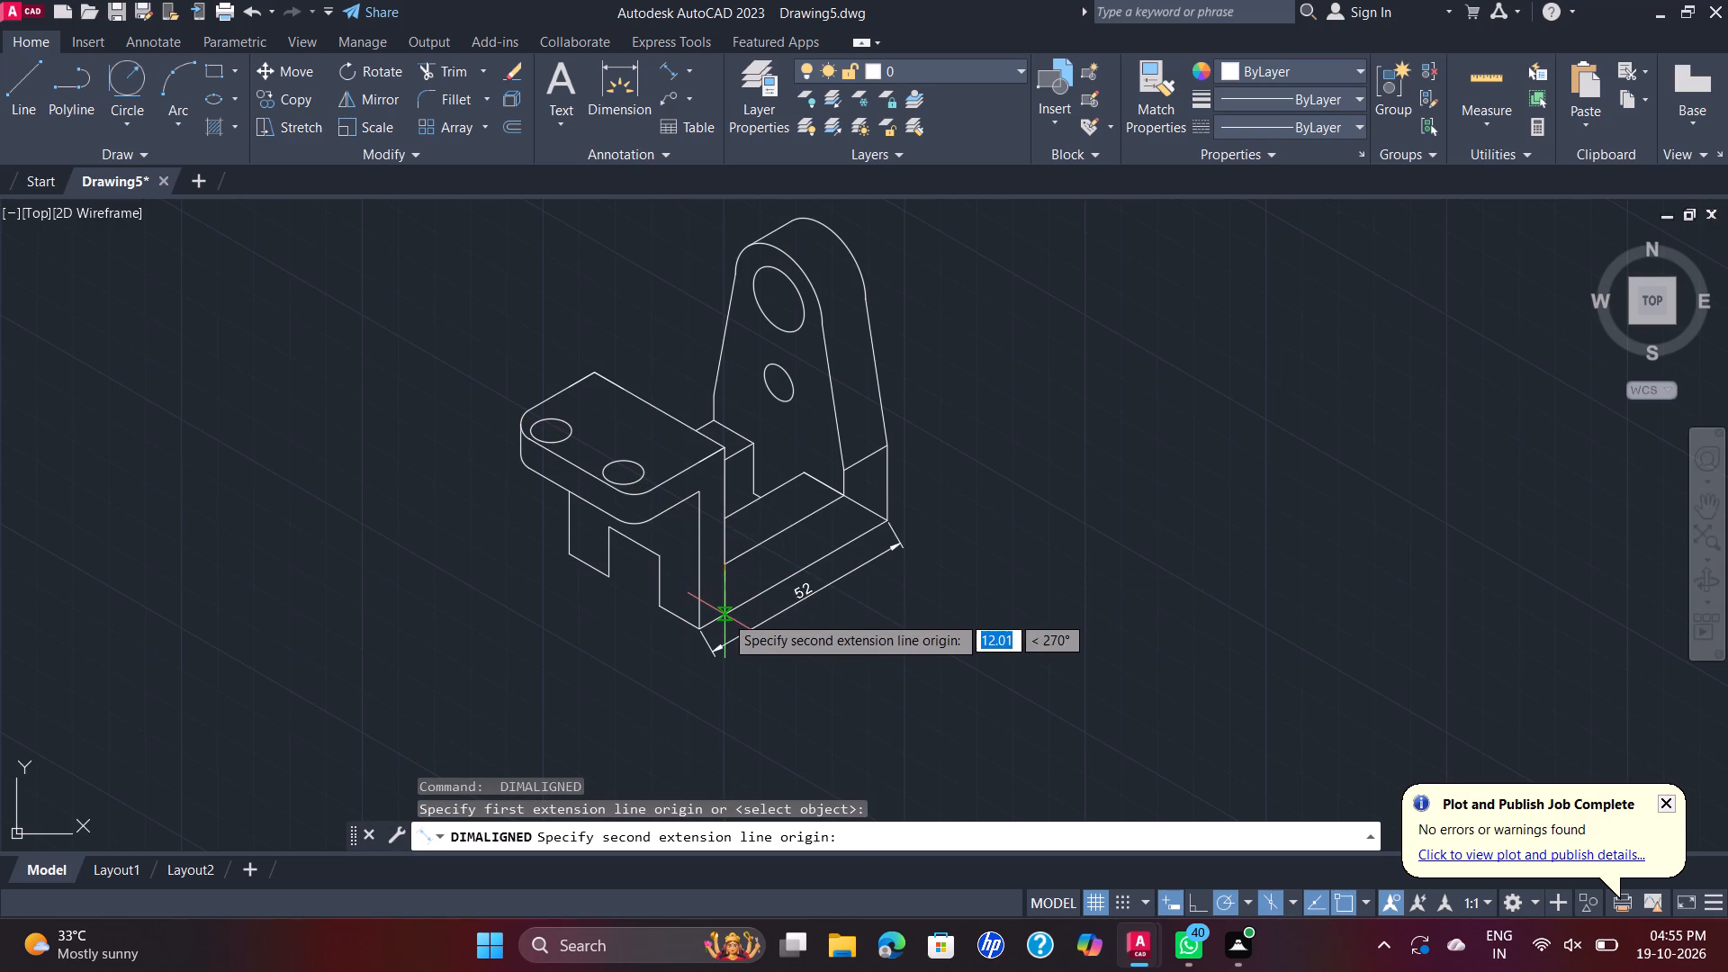
scroll(736, 622, "up", 1)
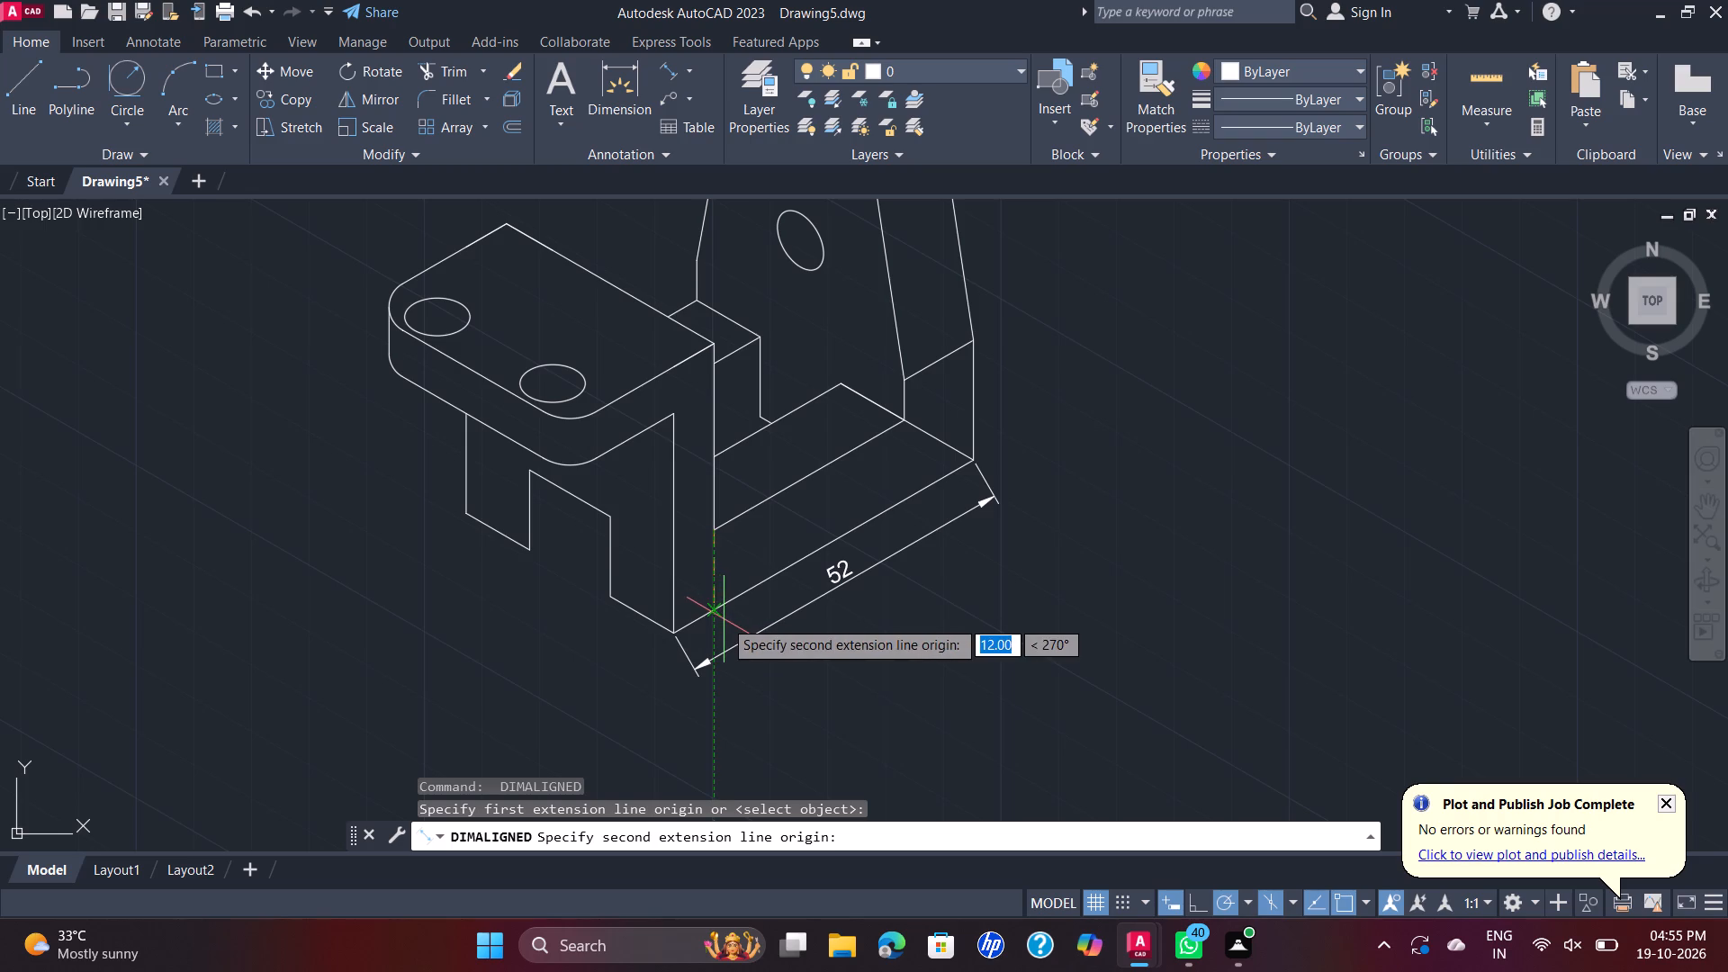
left_click(724, 619)
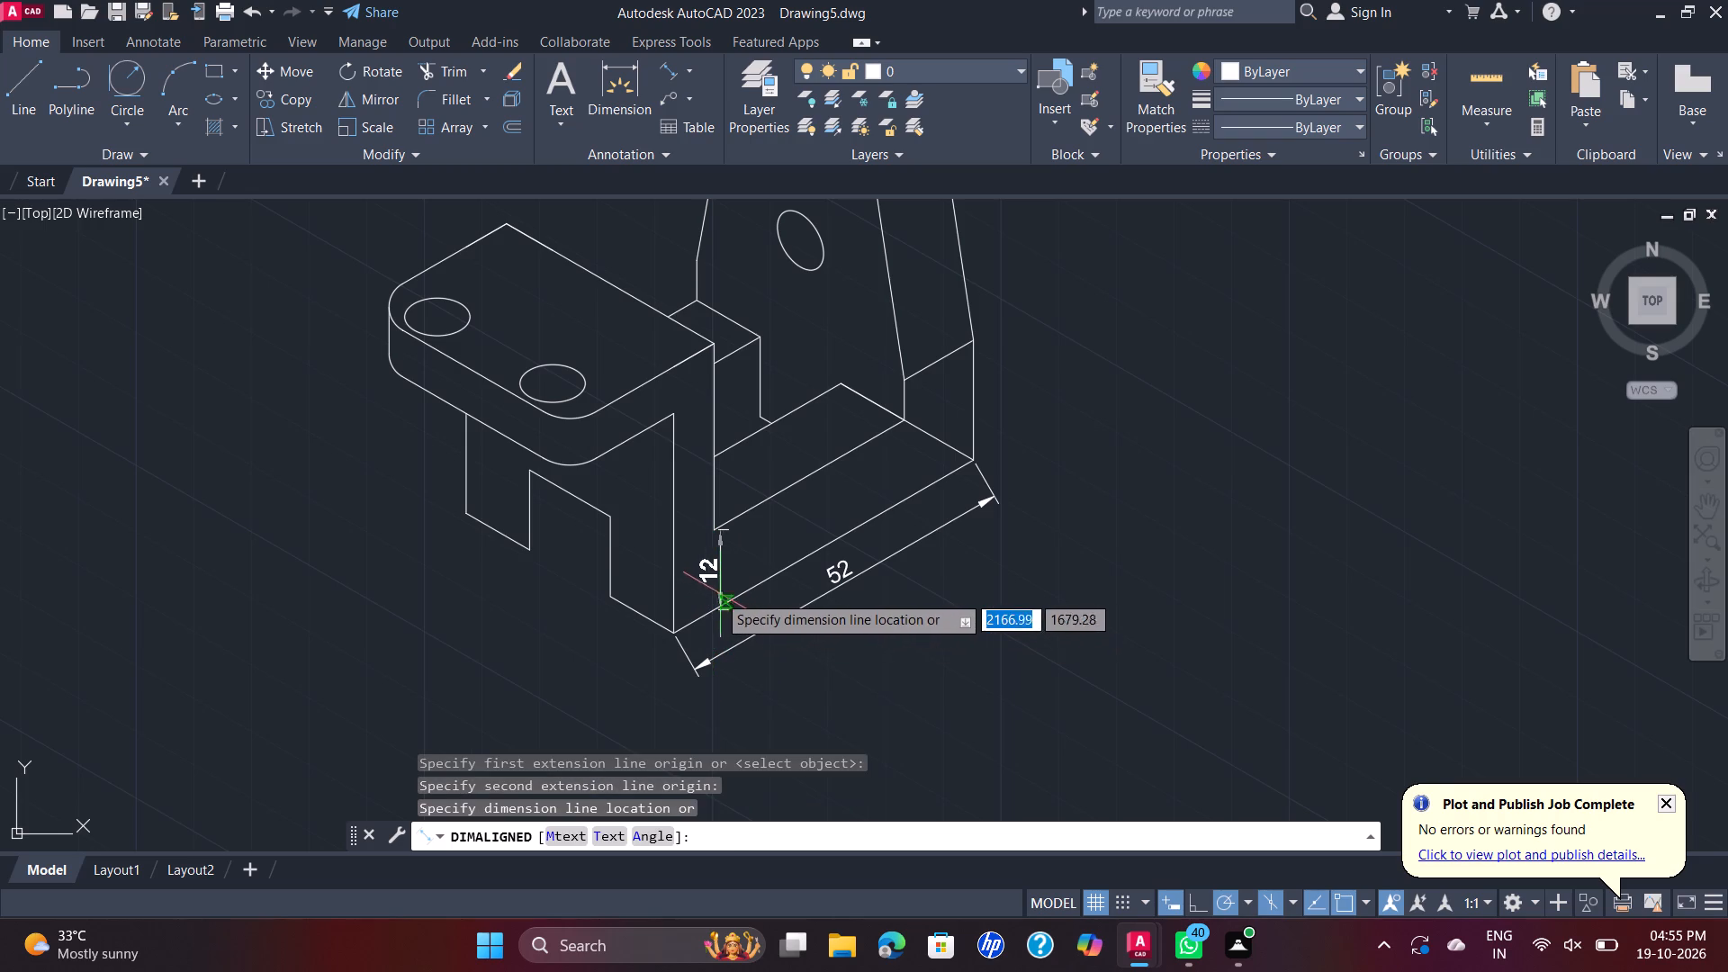
left_click(710, 612)
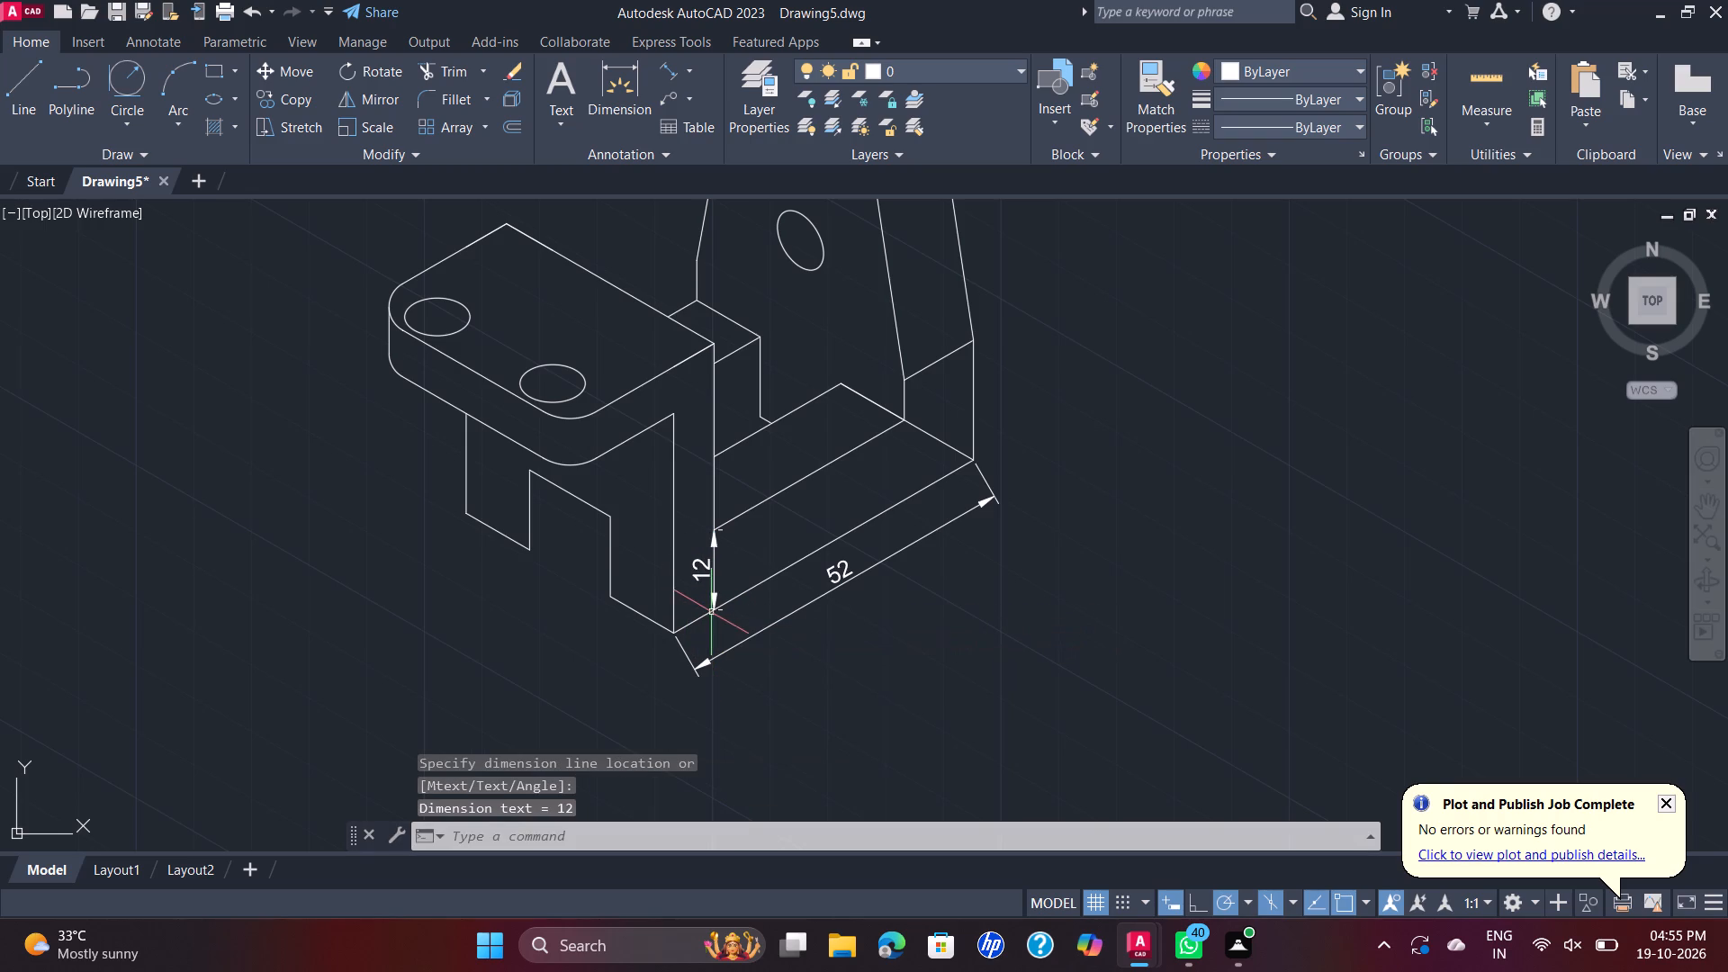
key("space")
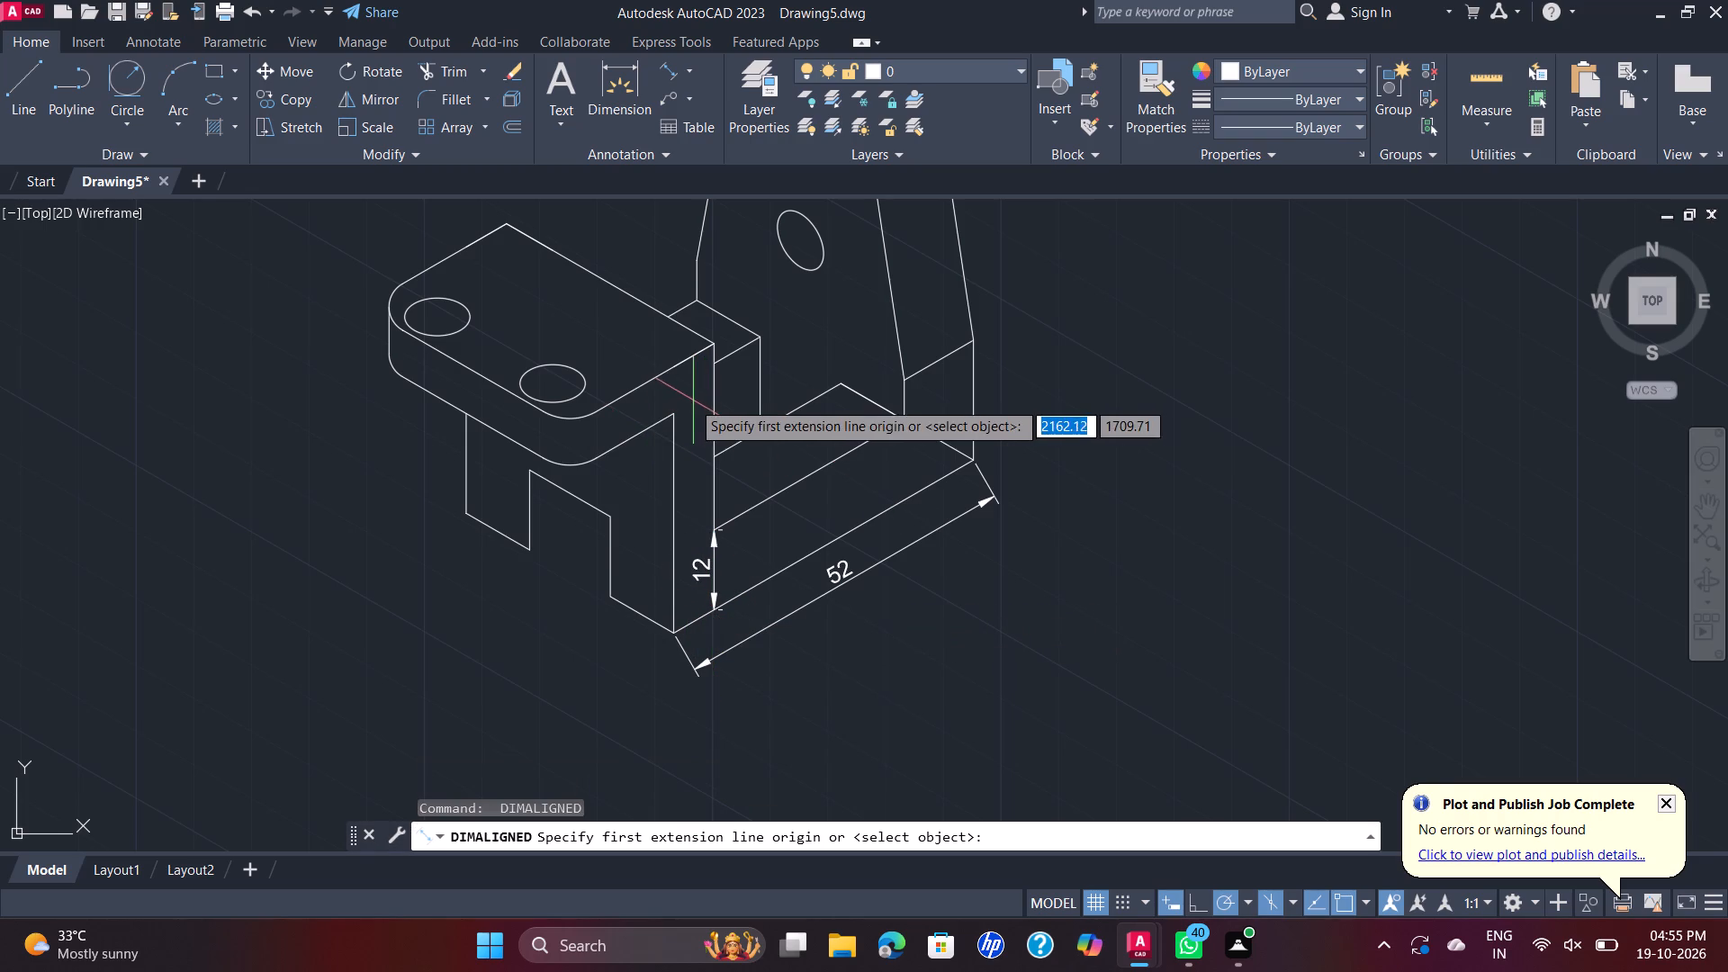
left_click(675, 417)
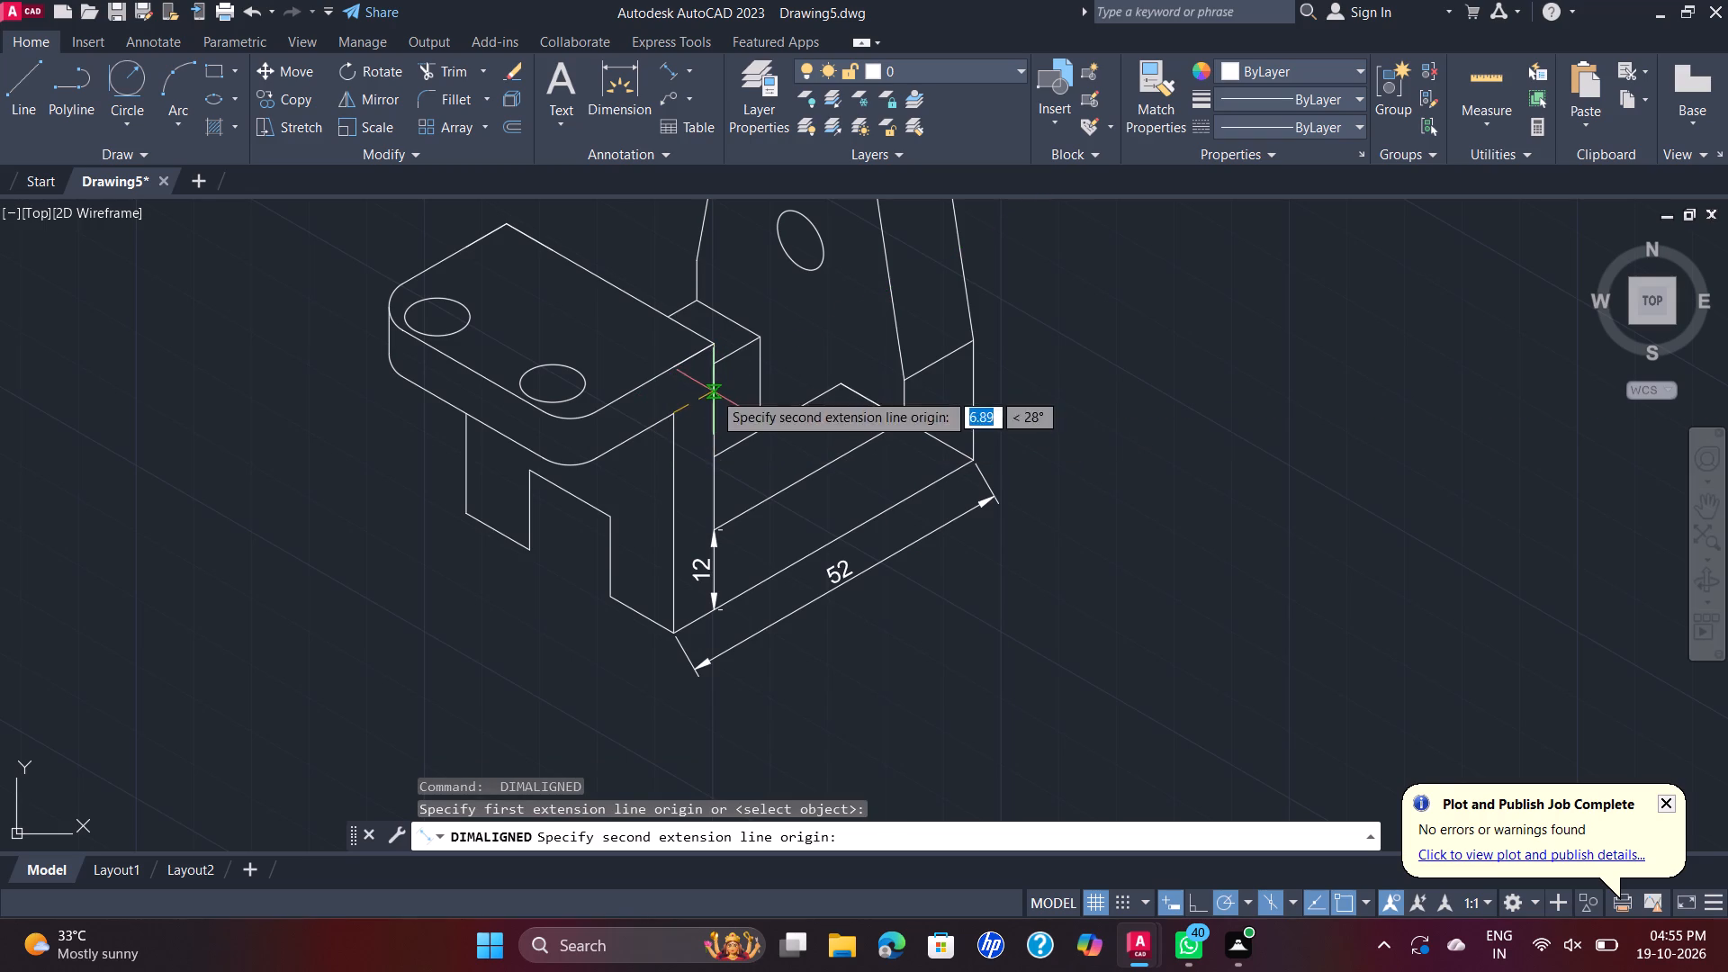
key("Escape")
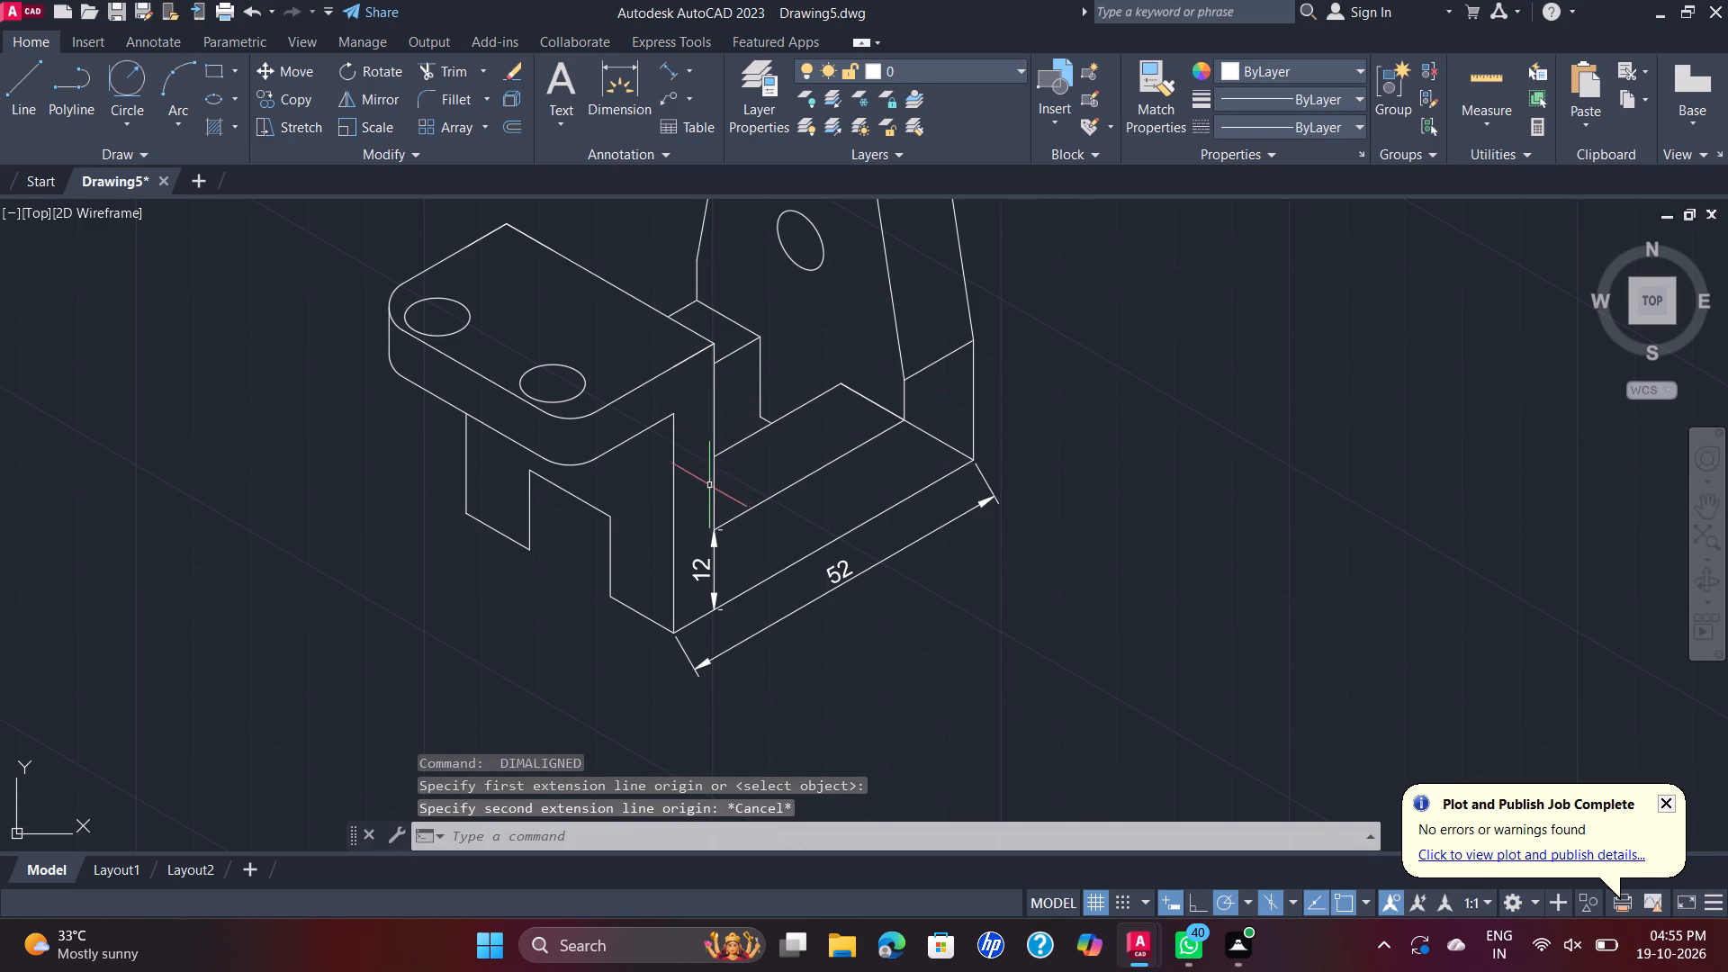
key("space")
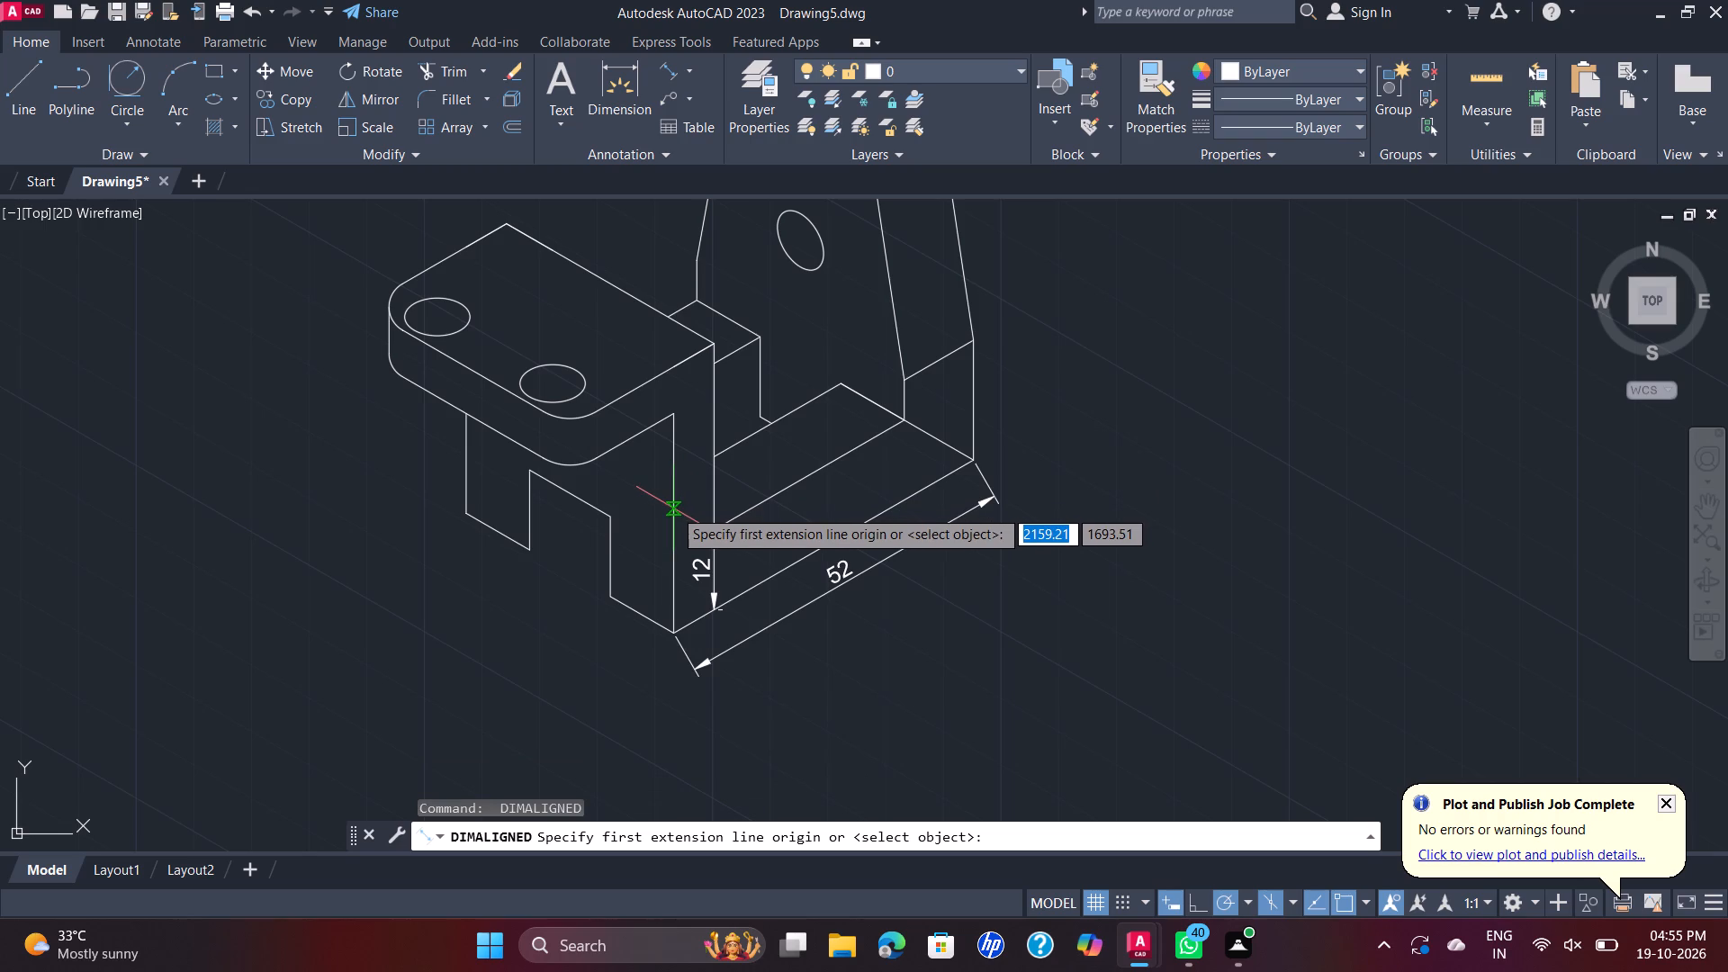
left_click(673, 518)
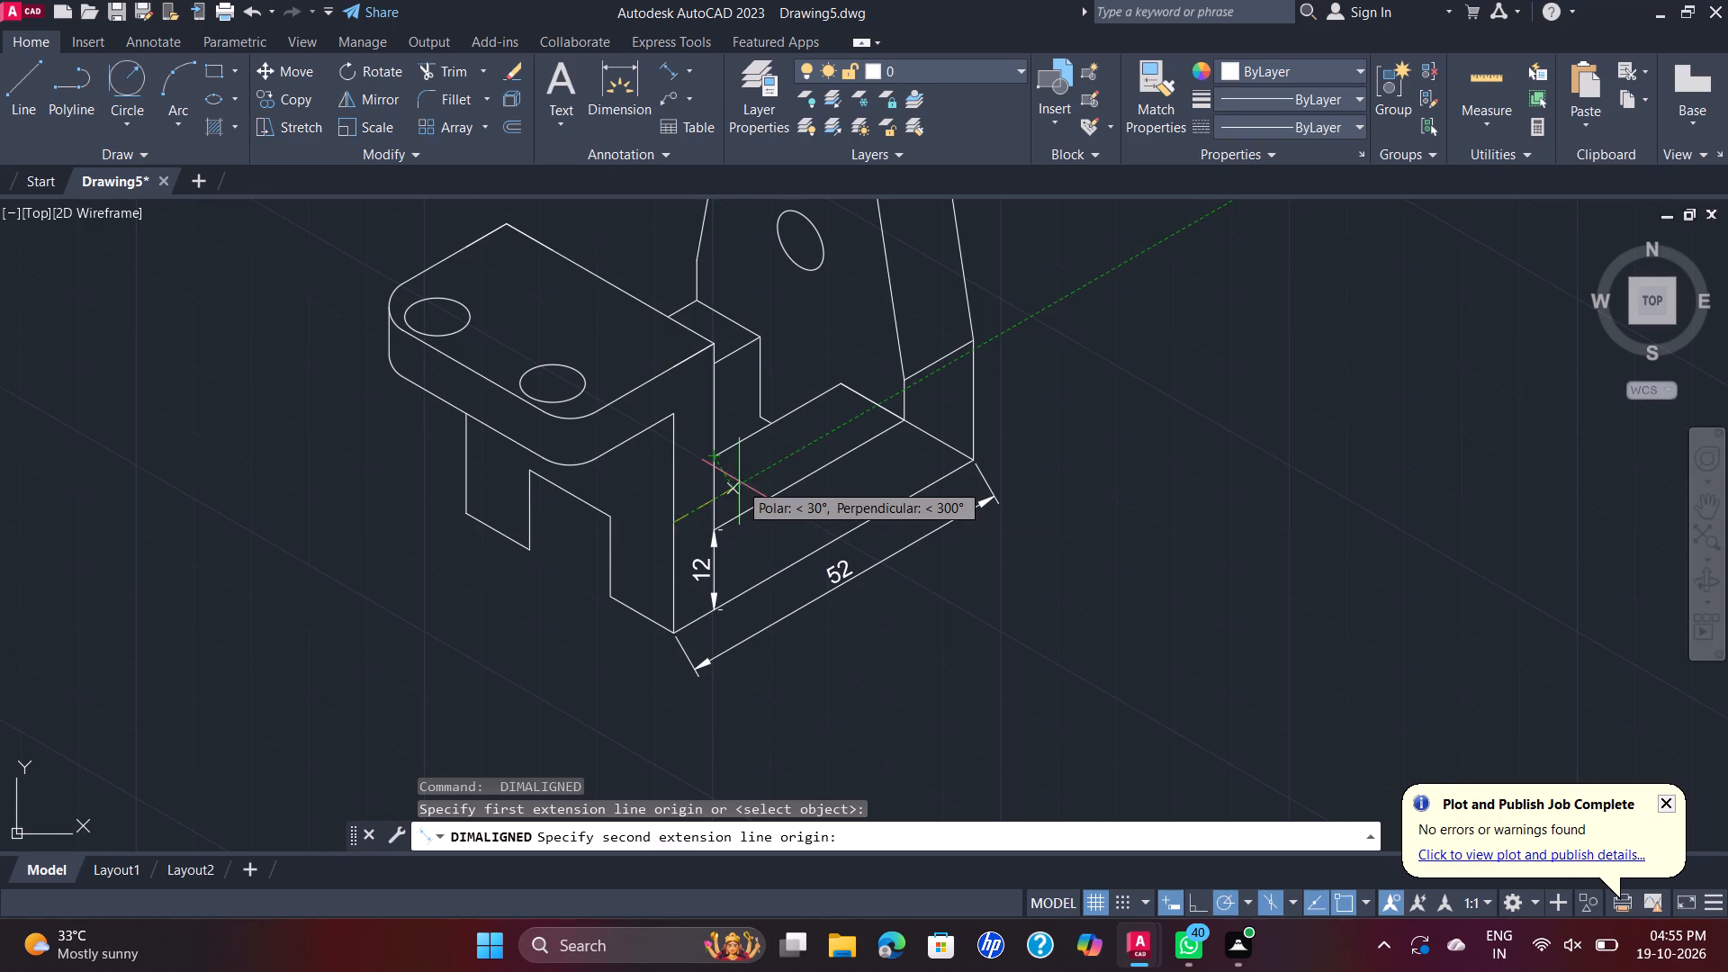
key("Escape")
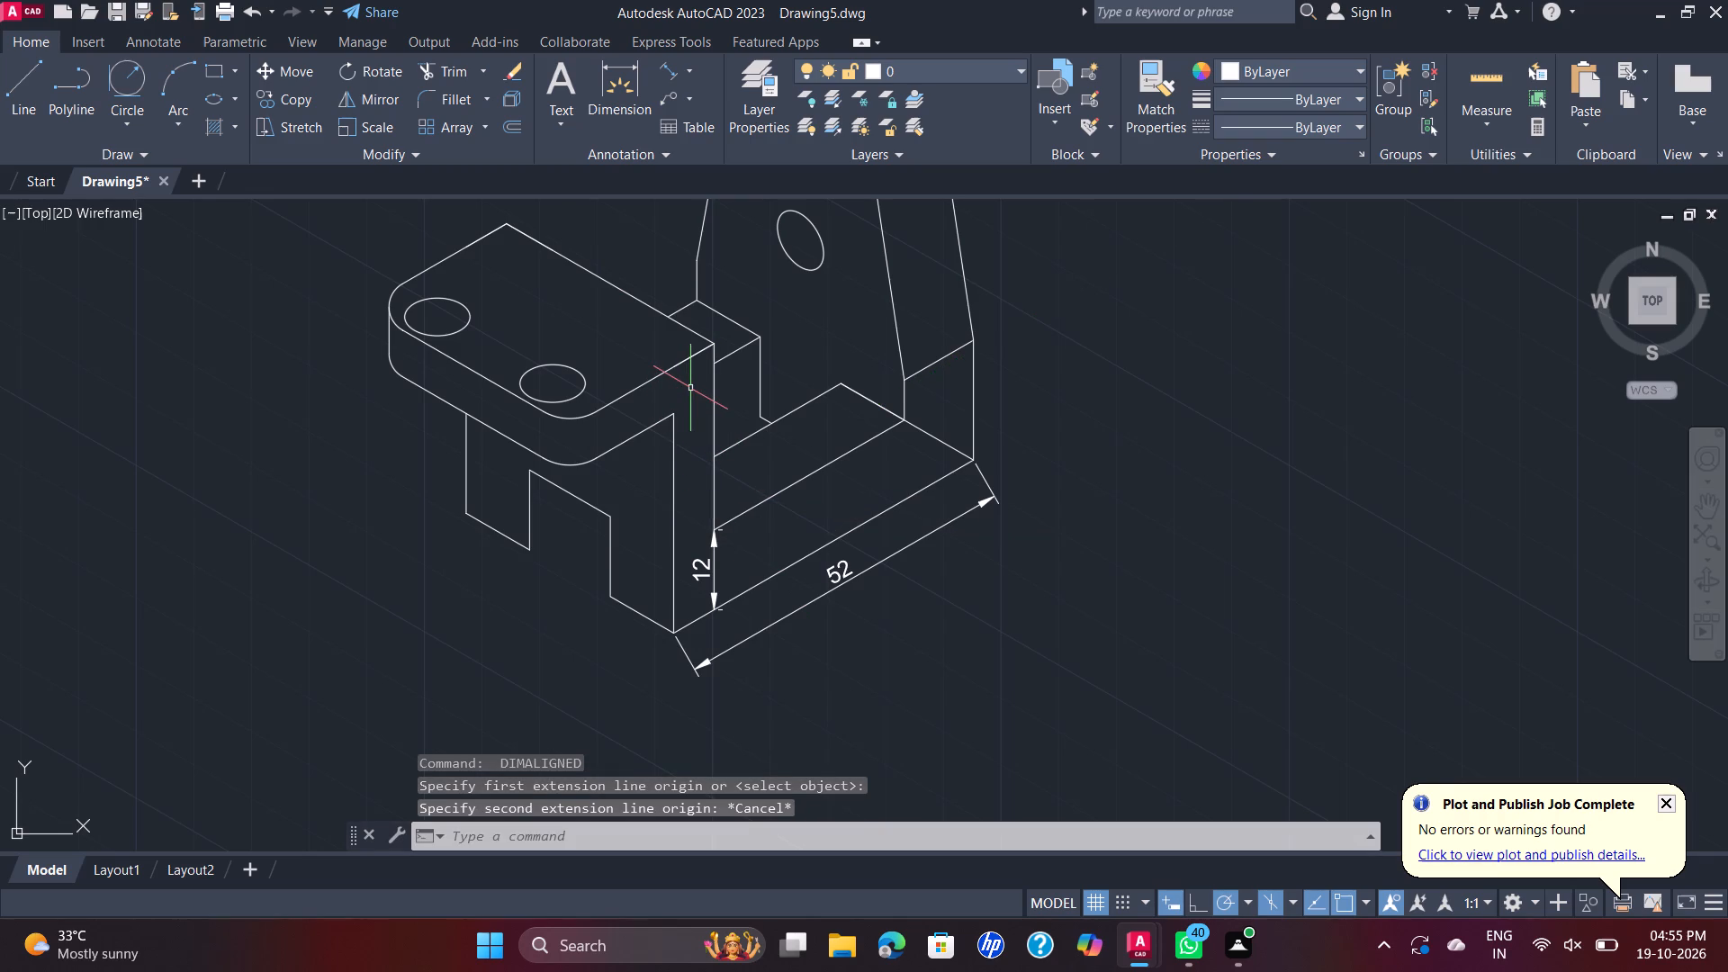
Add an aligned dimension at 30° for the wall's thickness, starting at the top of its front vertical edge just under the flap.
key("space")
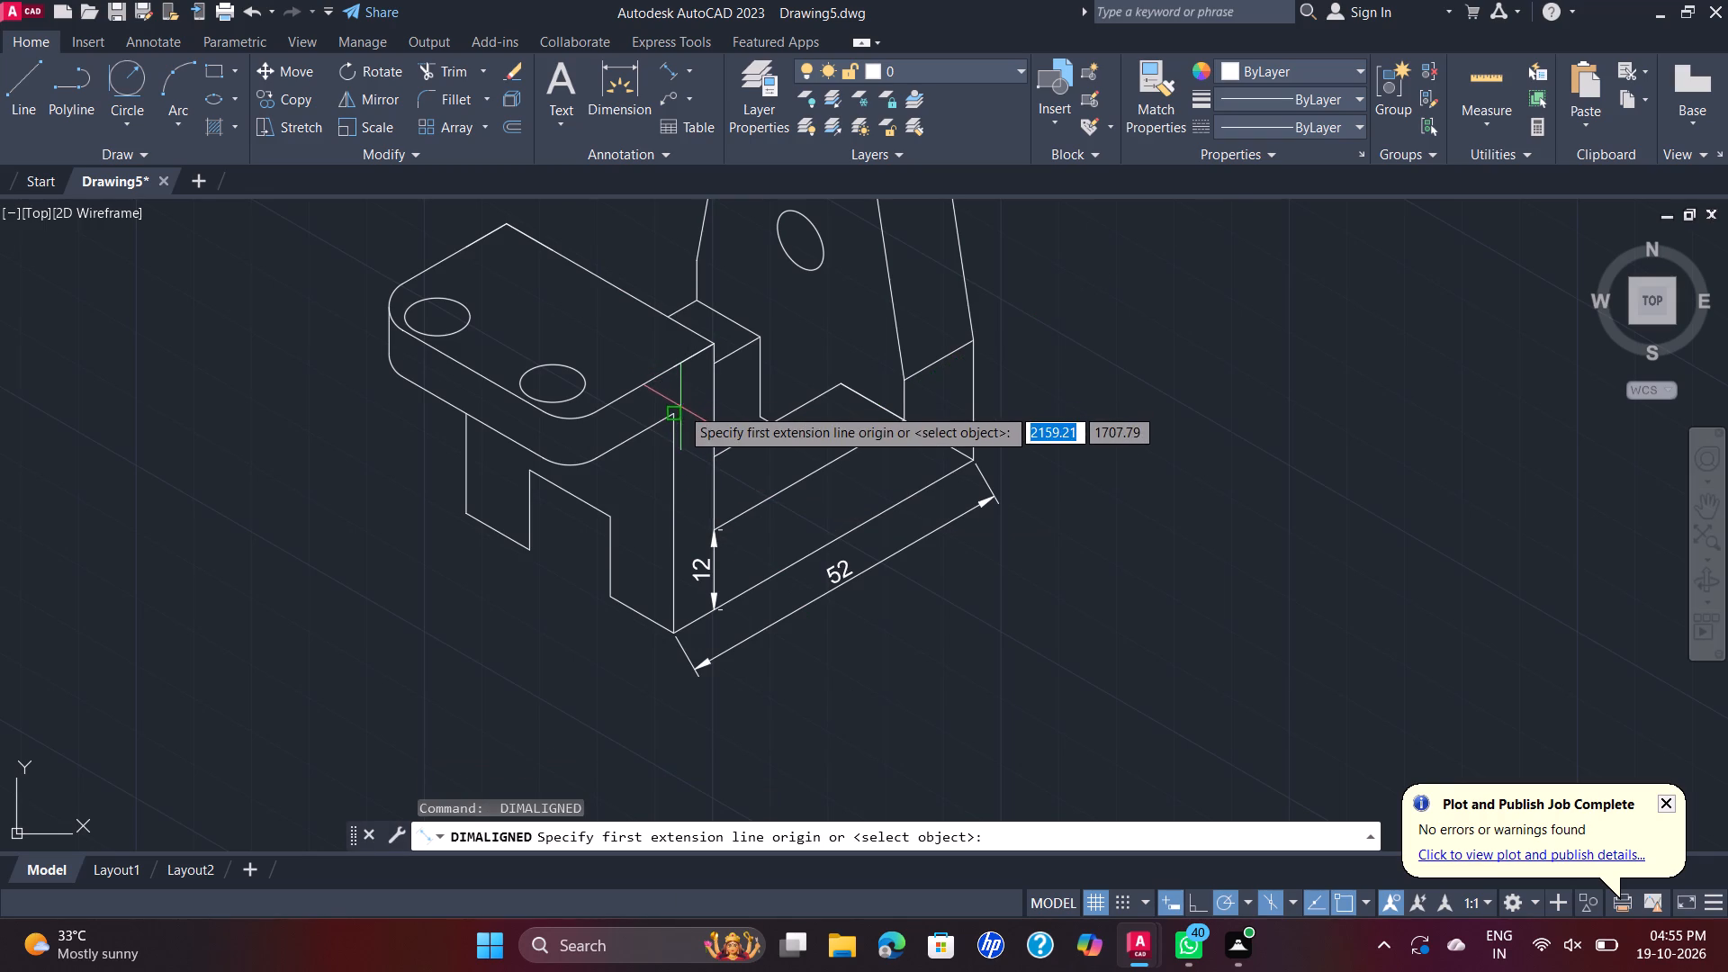
left_click(677, 409)
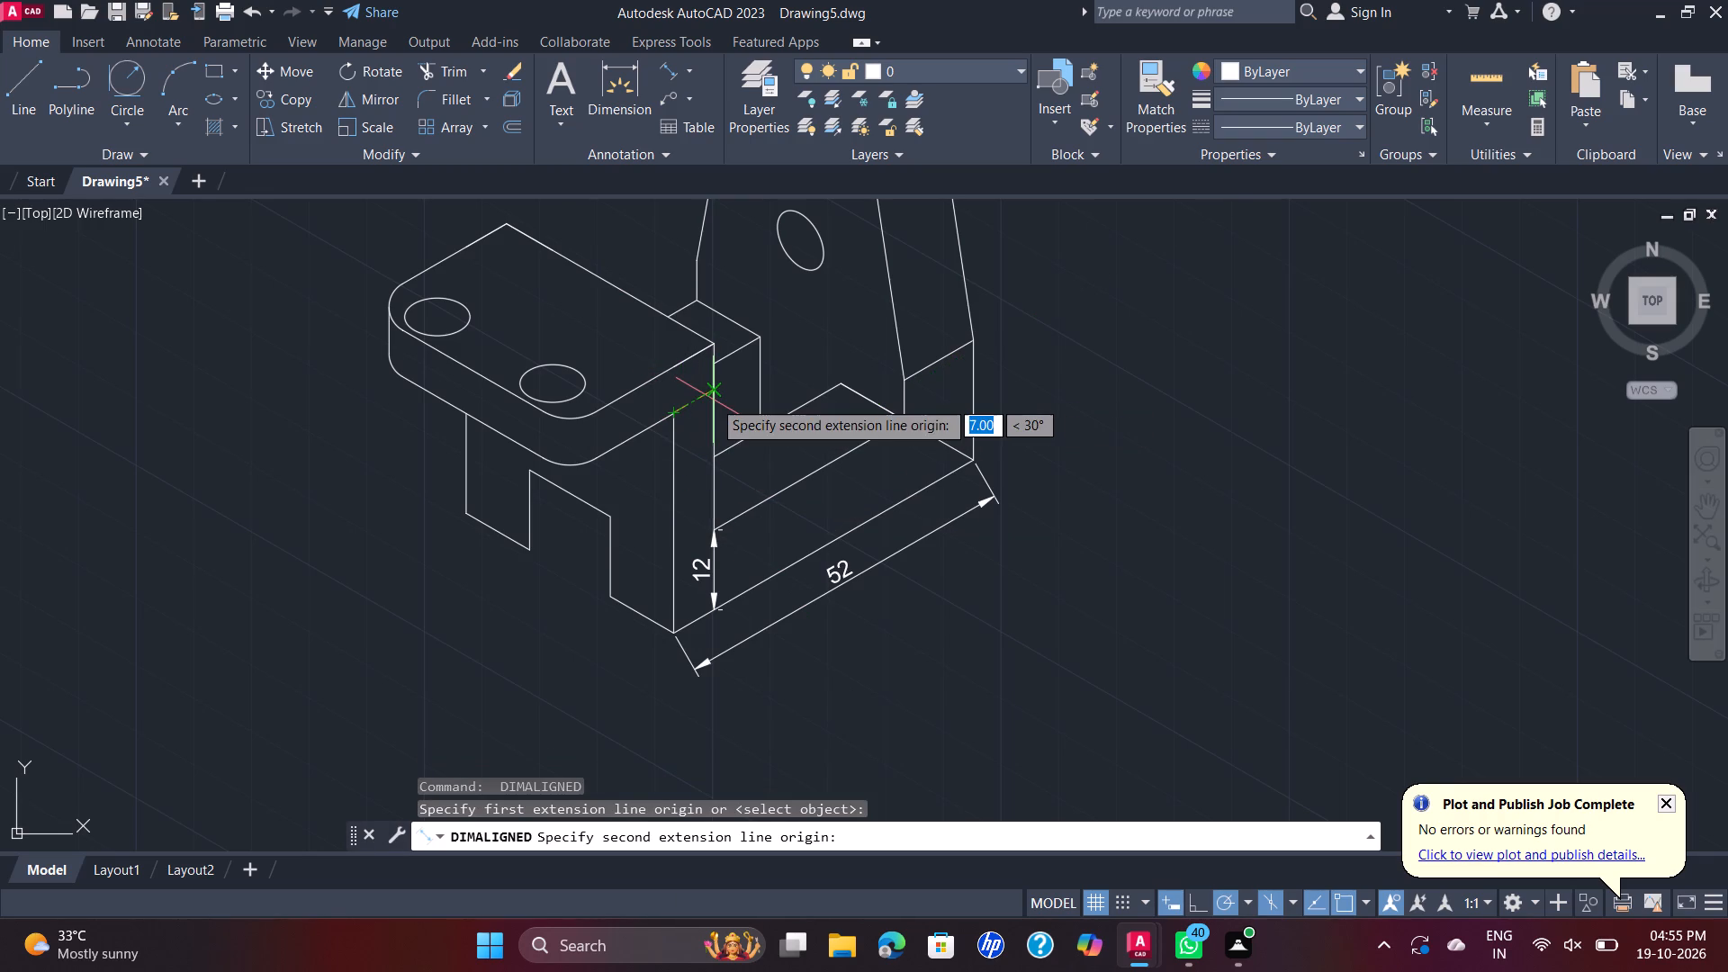
left_click(715, 399)
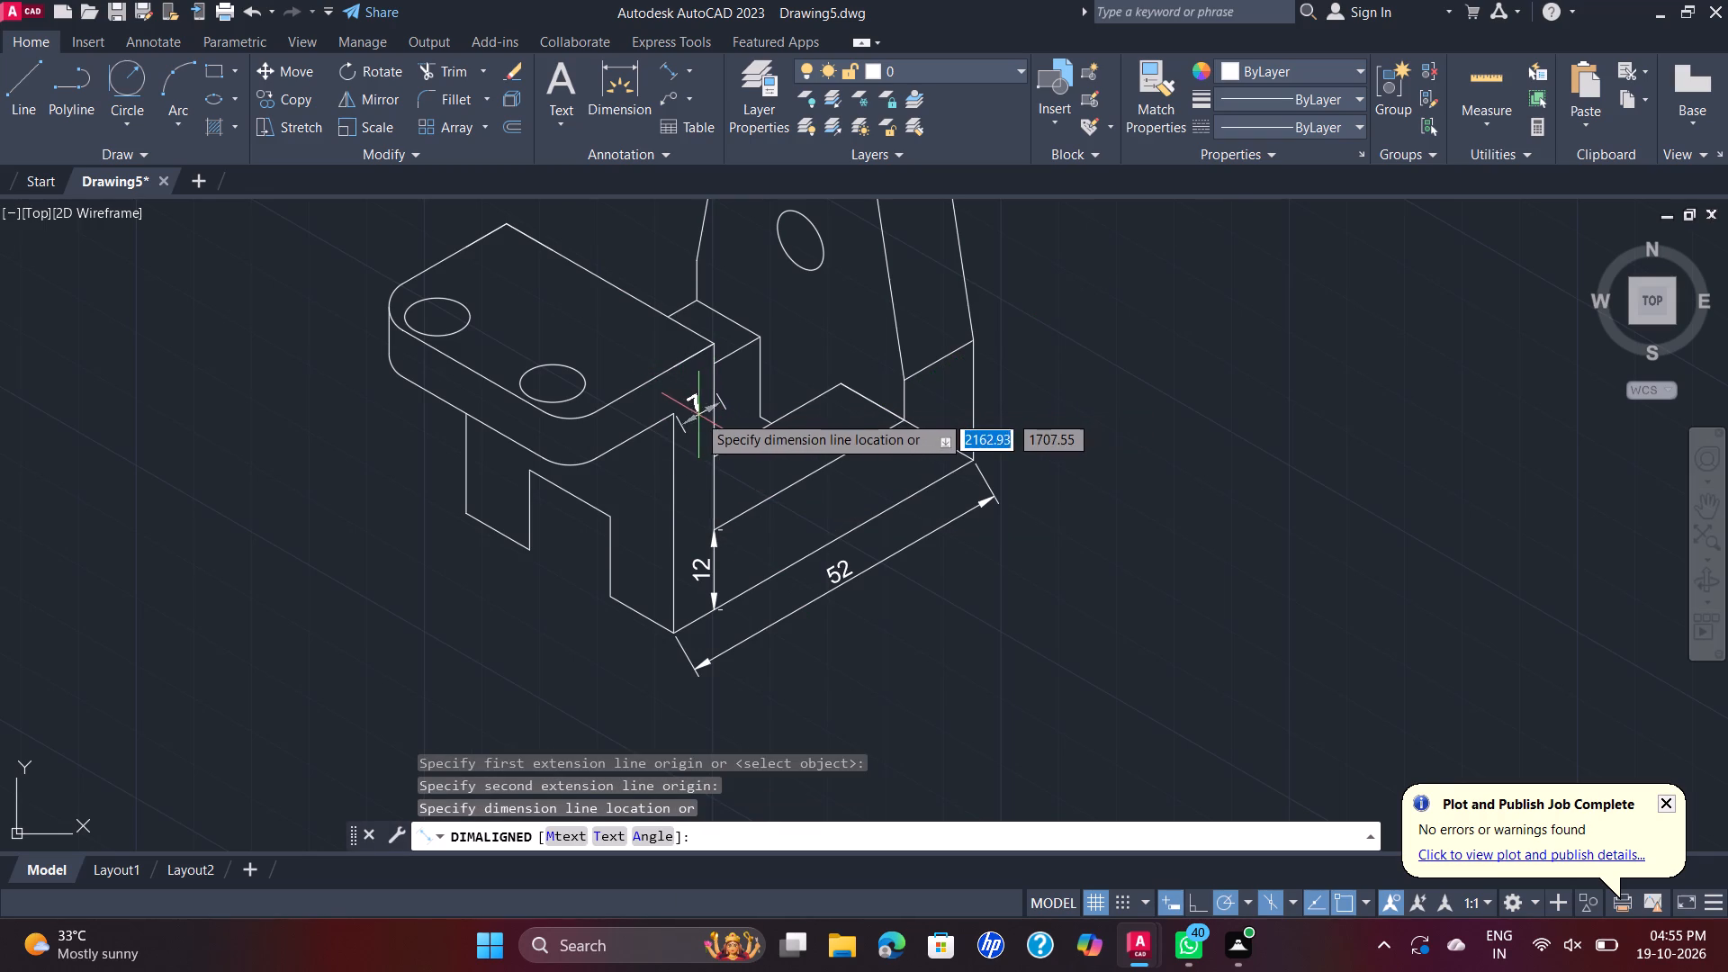
left_click(692, 403)
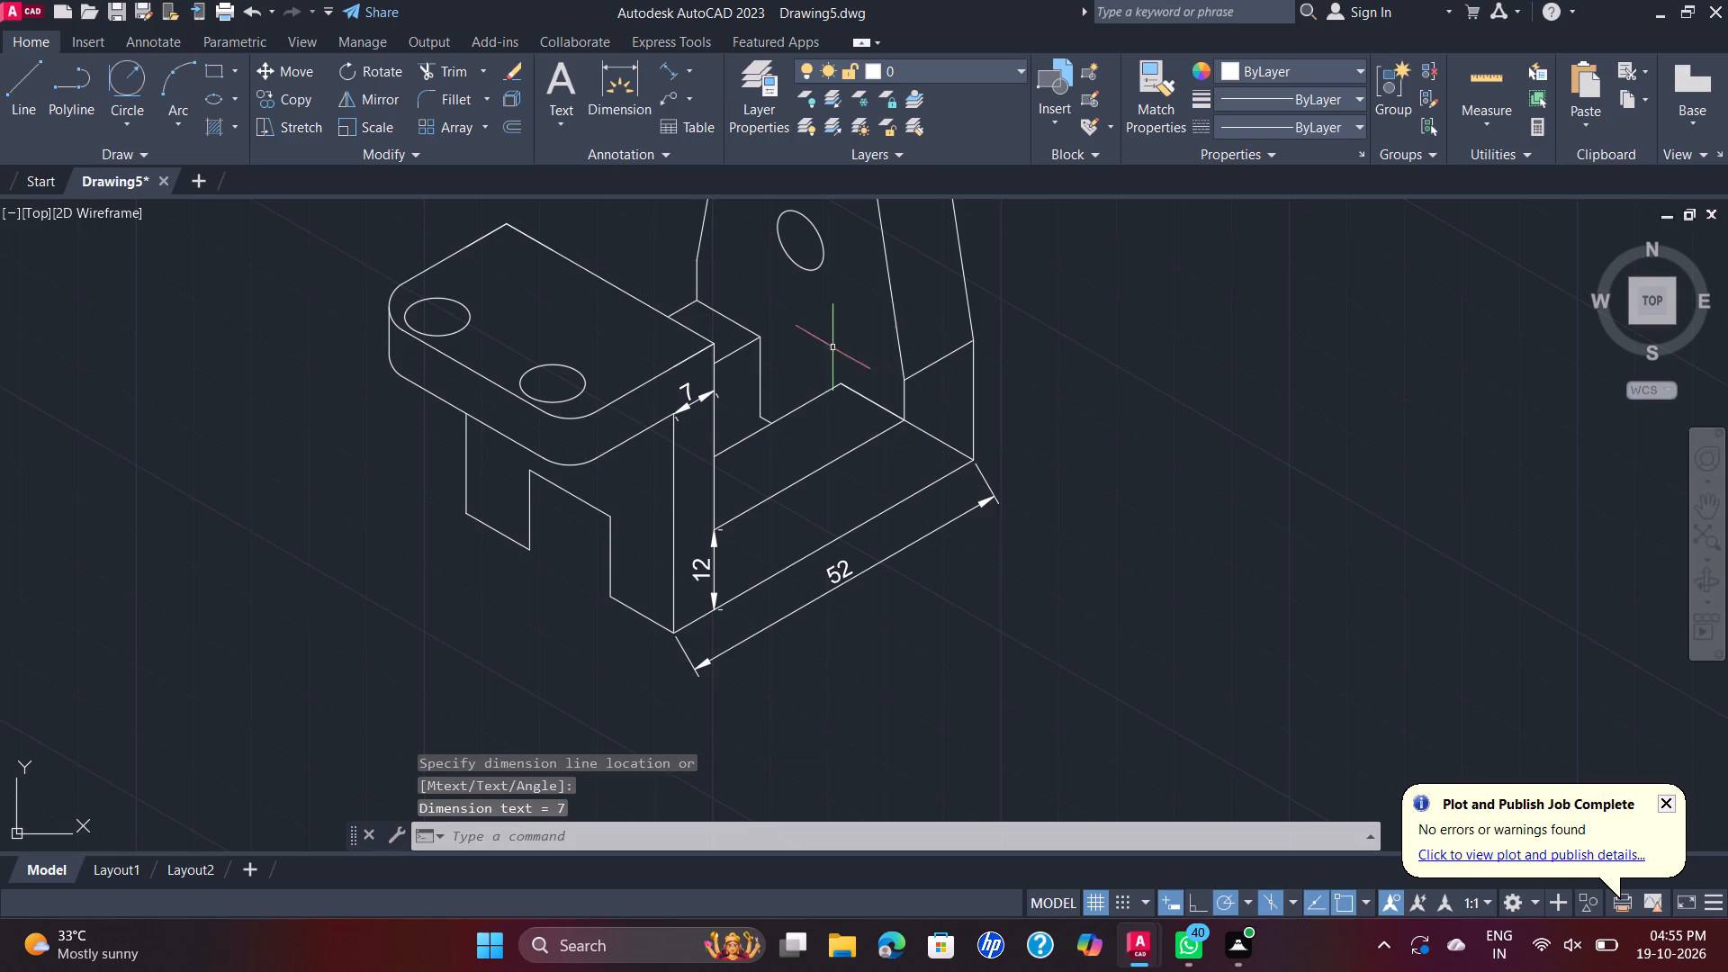
Add a vertical aligned dimension for the flap's thickness, between the midpoints of its long upper and lower front edges.
key("space")
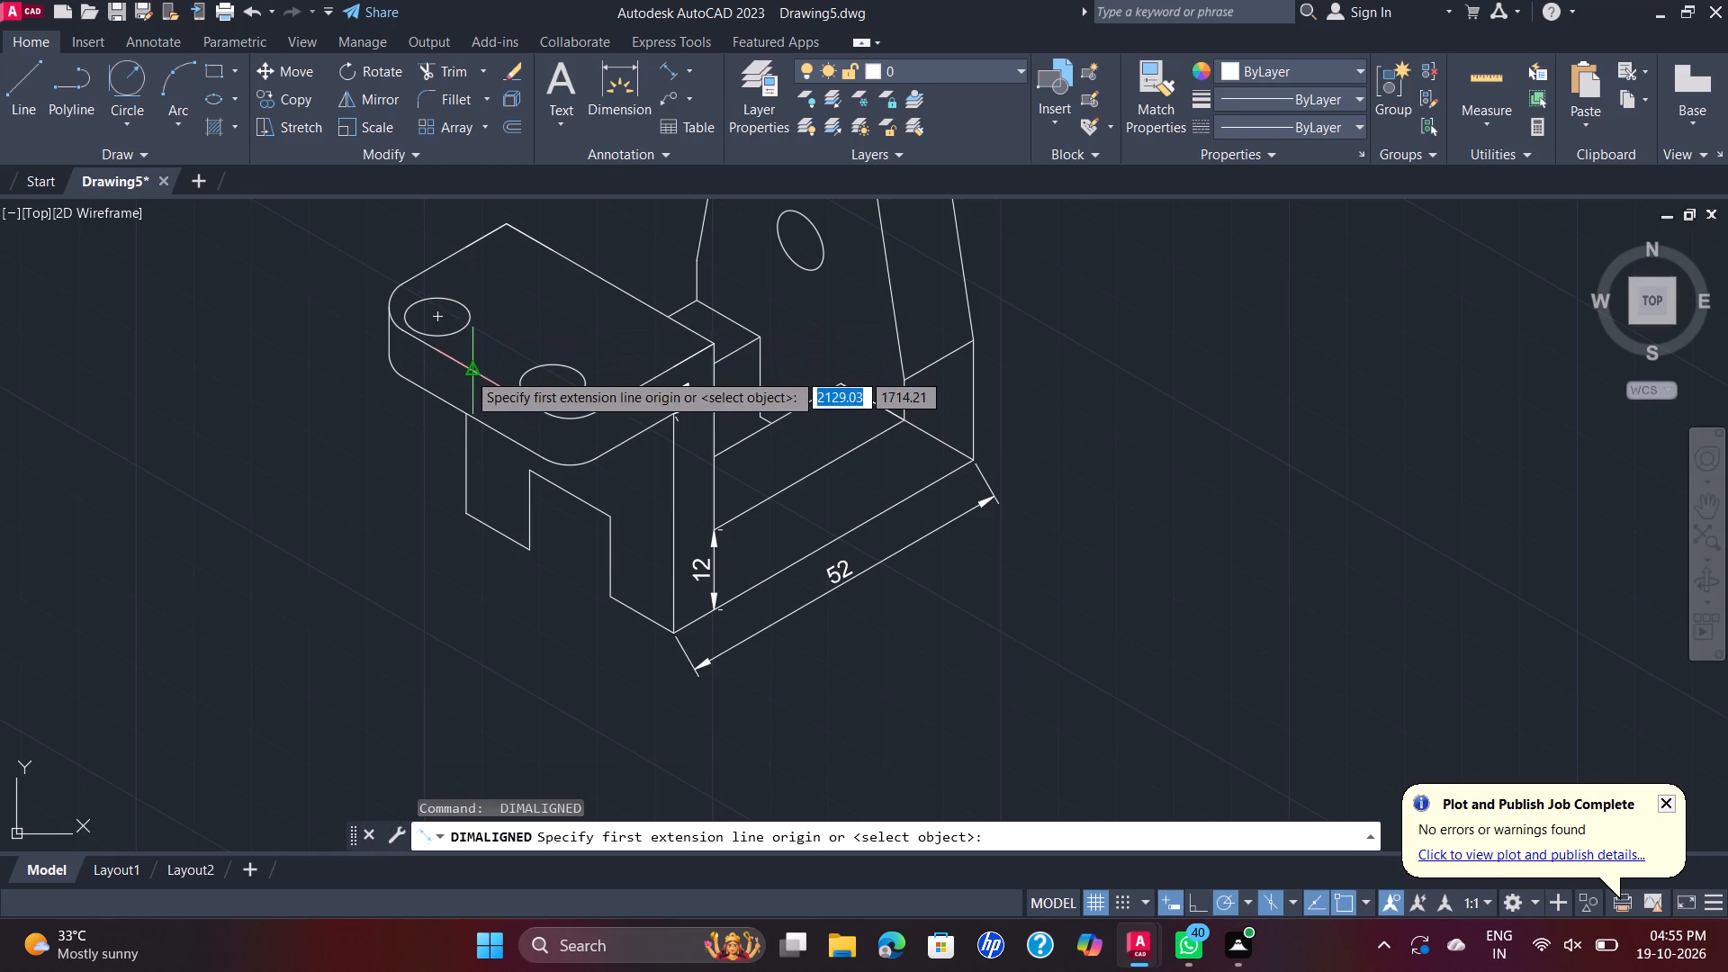
left_click(467, 372)
left_click(472, 418)
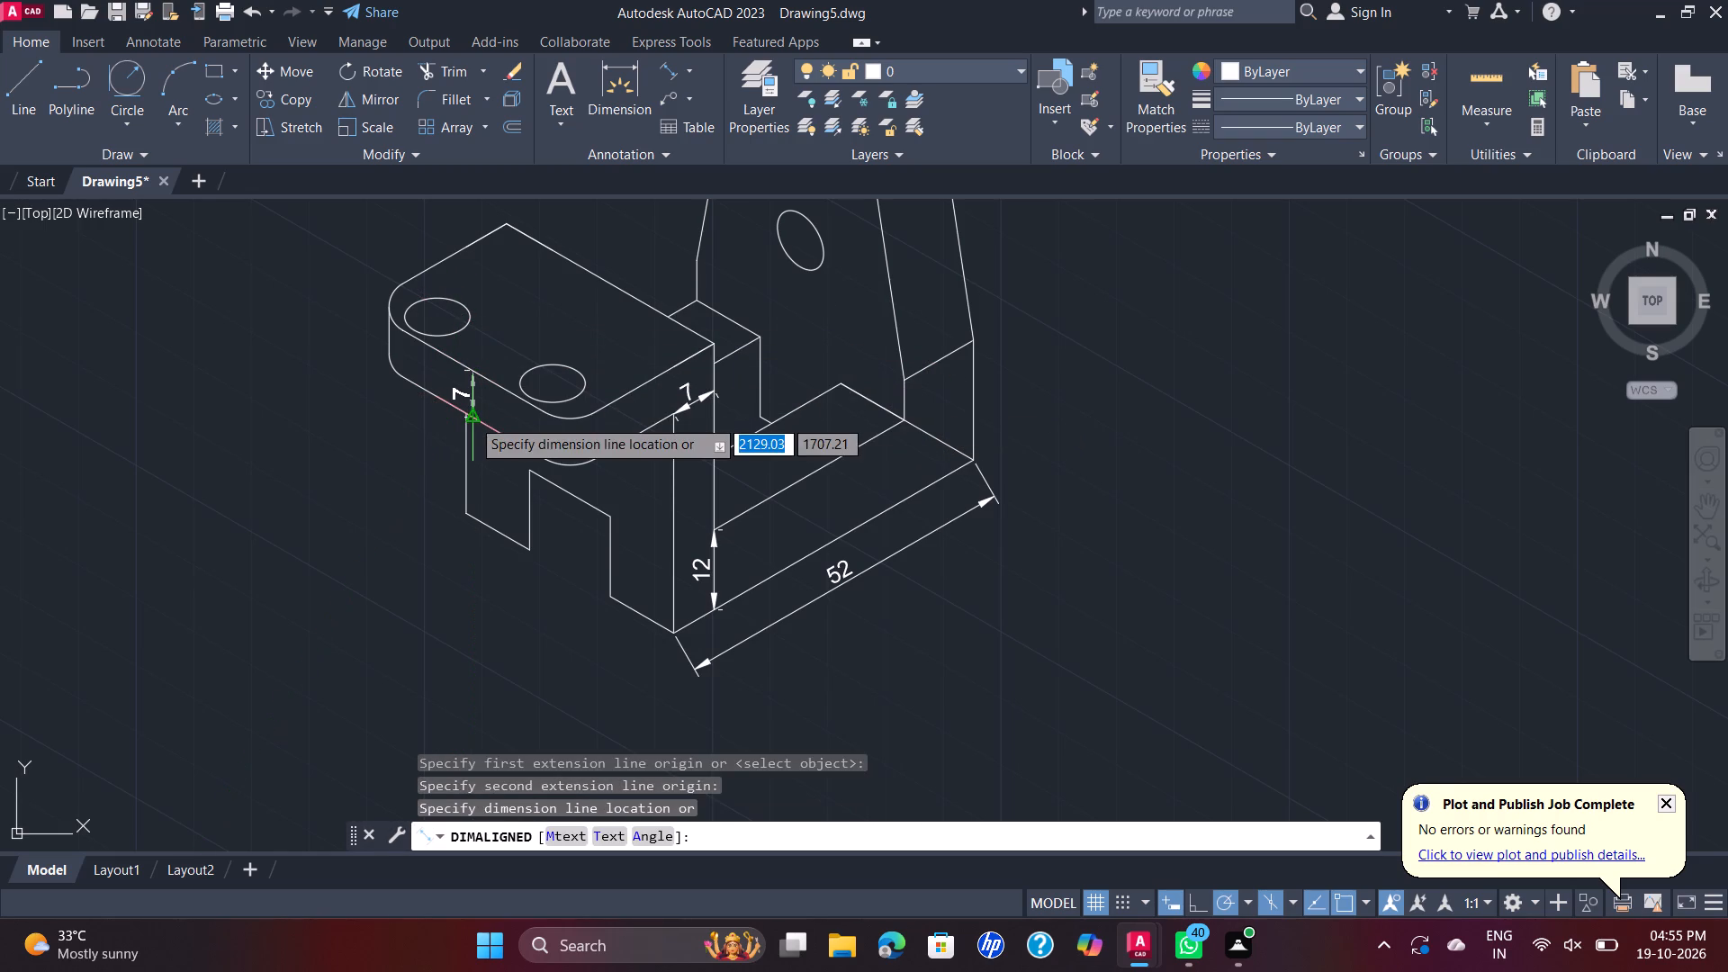
left_click(472, 418)
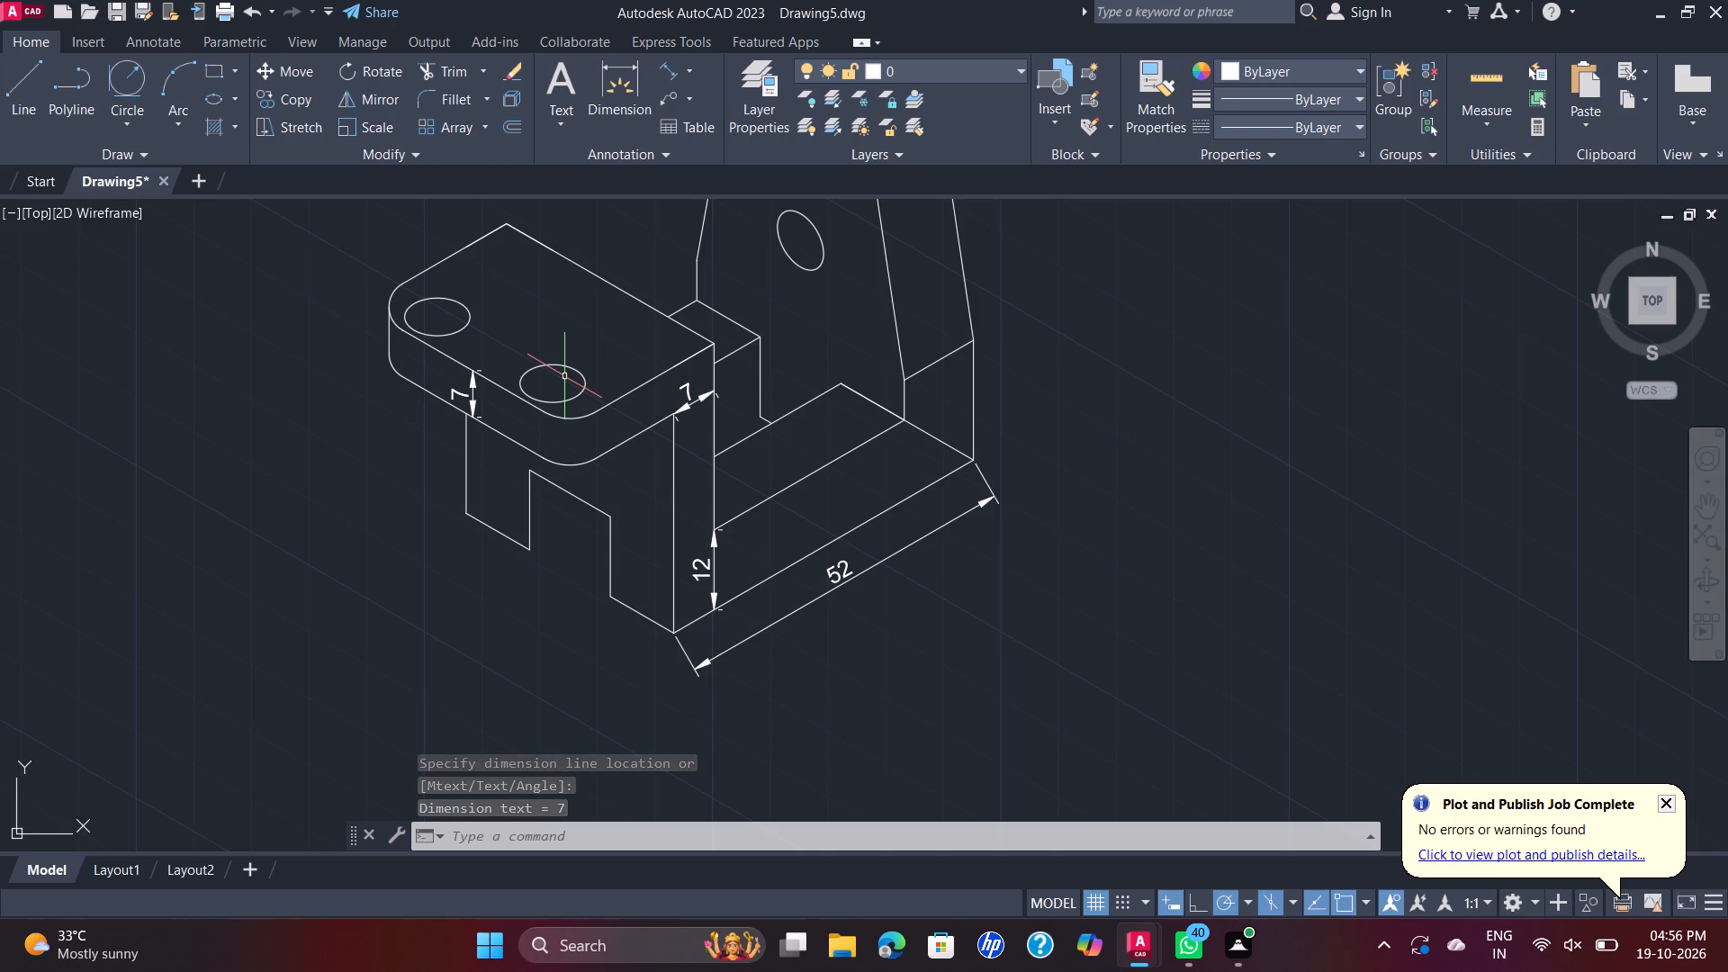
Add an aligned dimension for the upright's thickness, placed directly on its 30° side edge where the taper begins.
key("space")
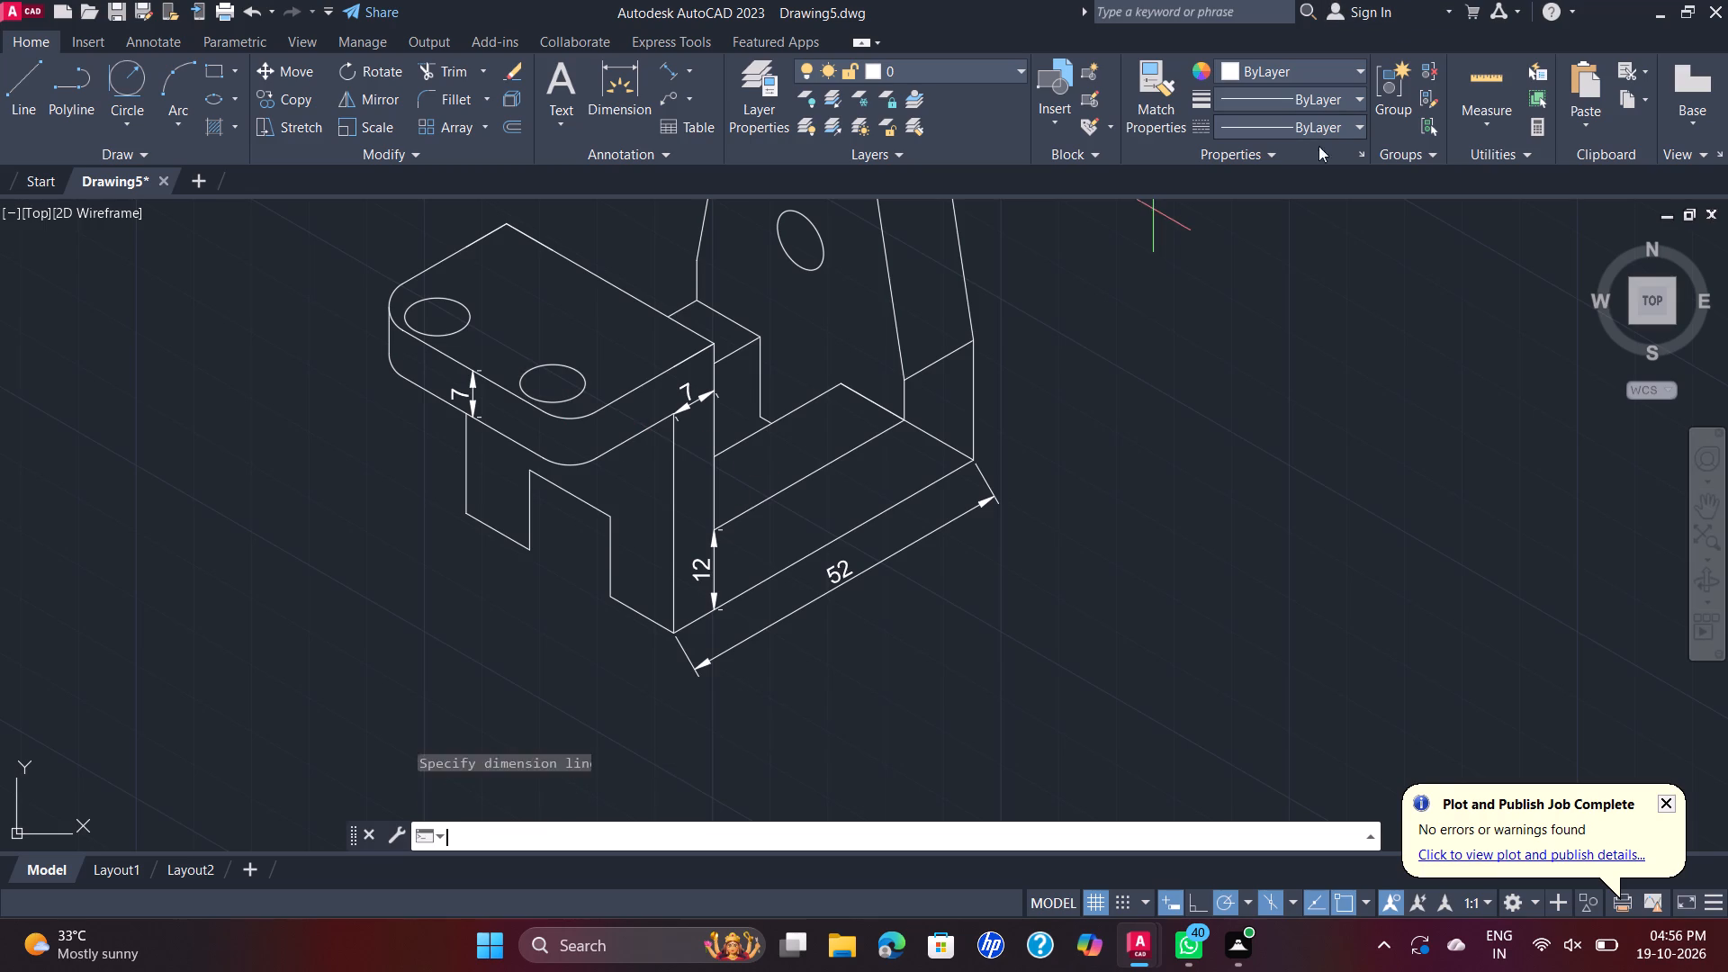
scroll(940, 356, "down", 1)
middle_click_drag(1002, 310, 995, 344)
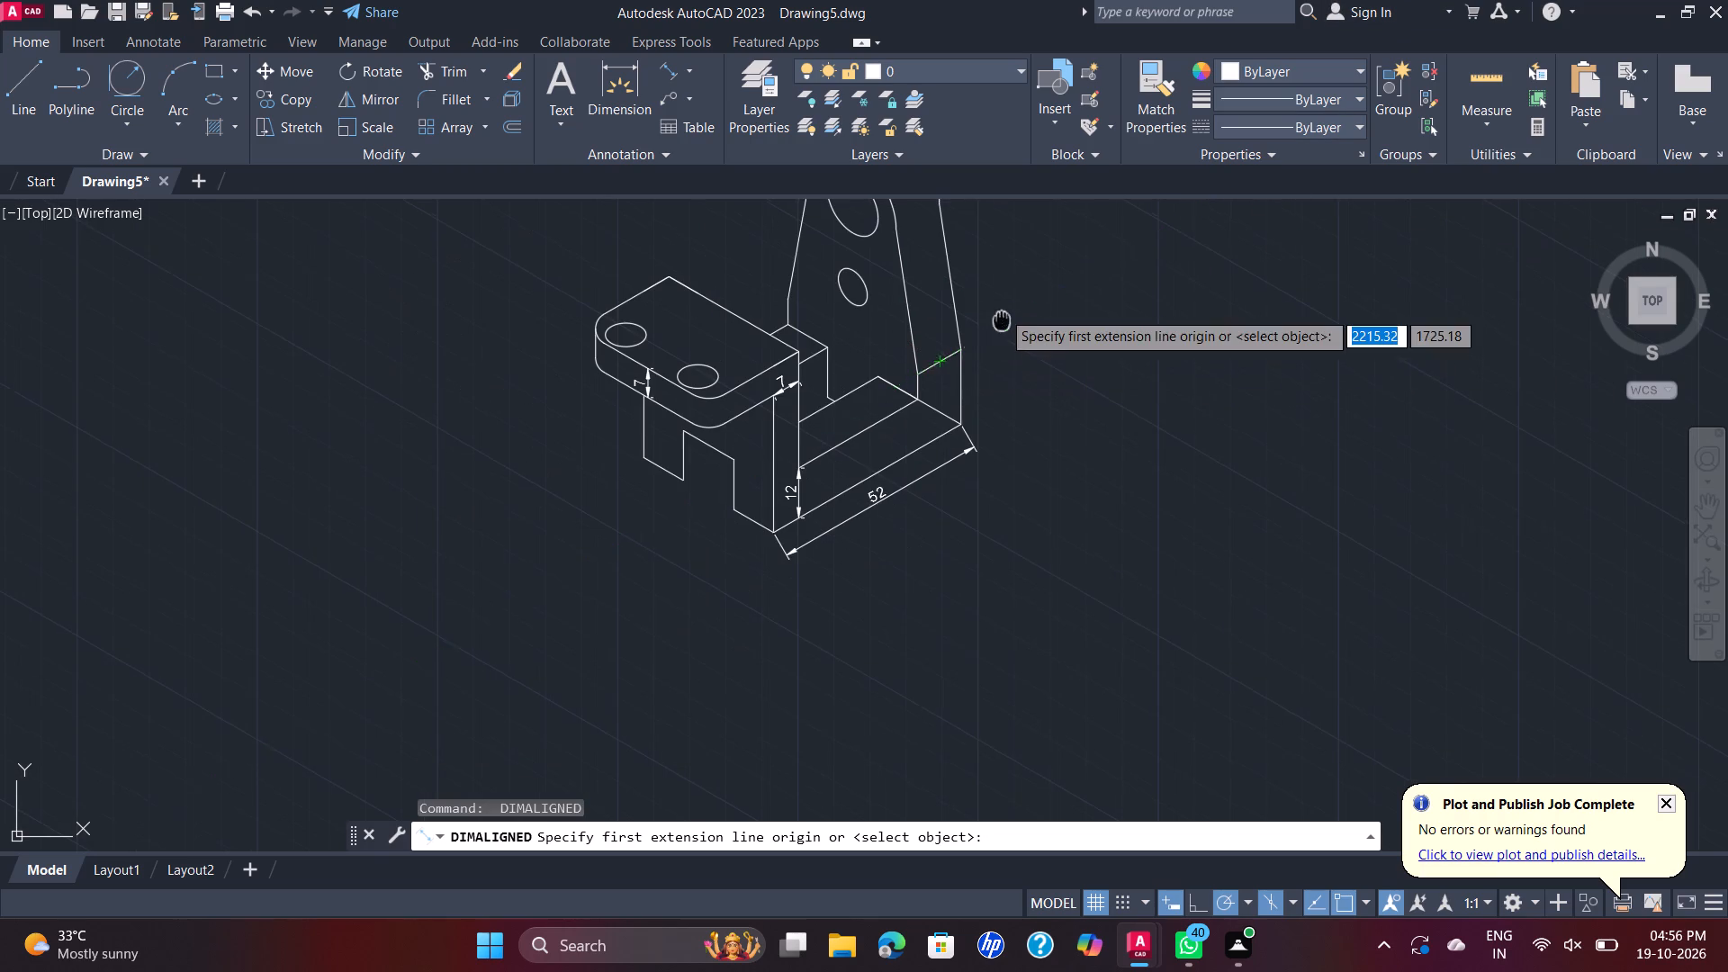
middle_click_drag(995, 344, 985, 415)
scroll(960, 410, "up", 1)
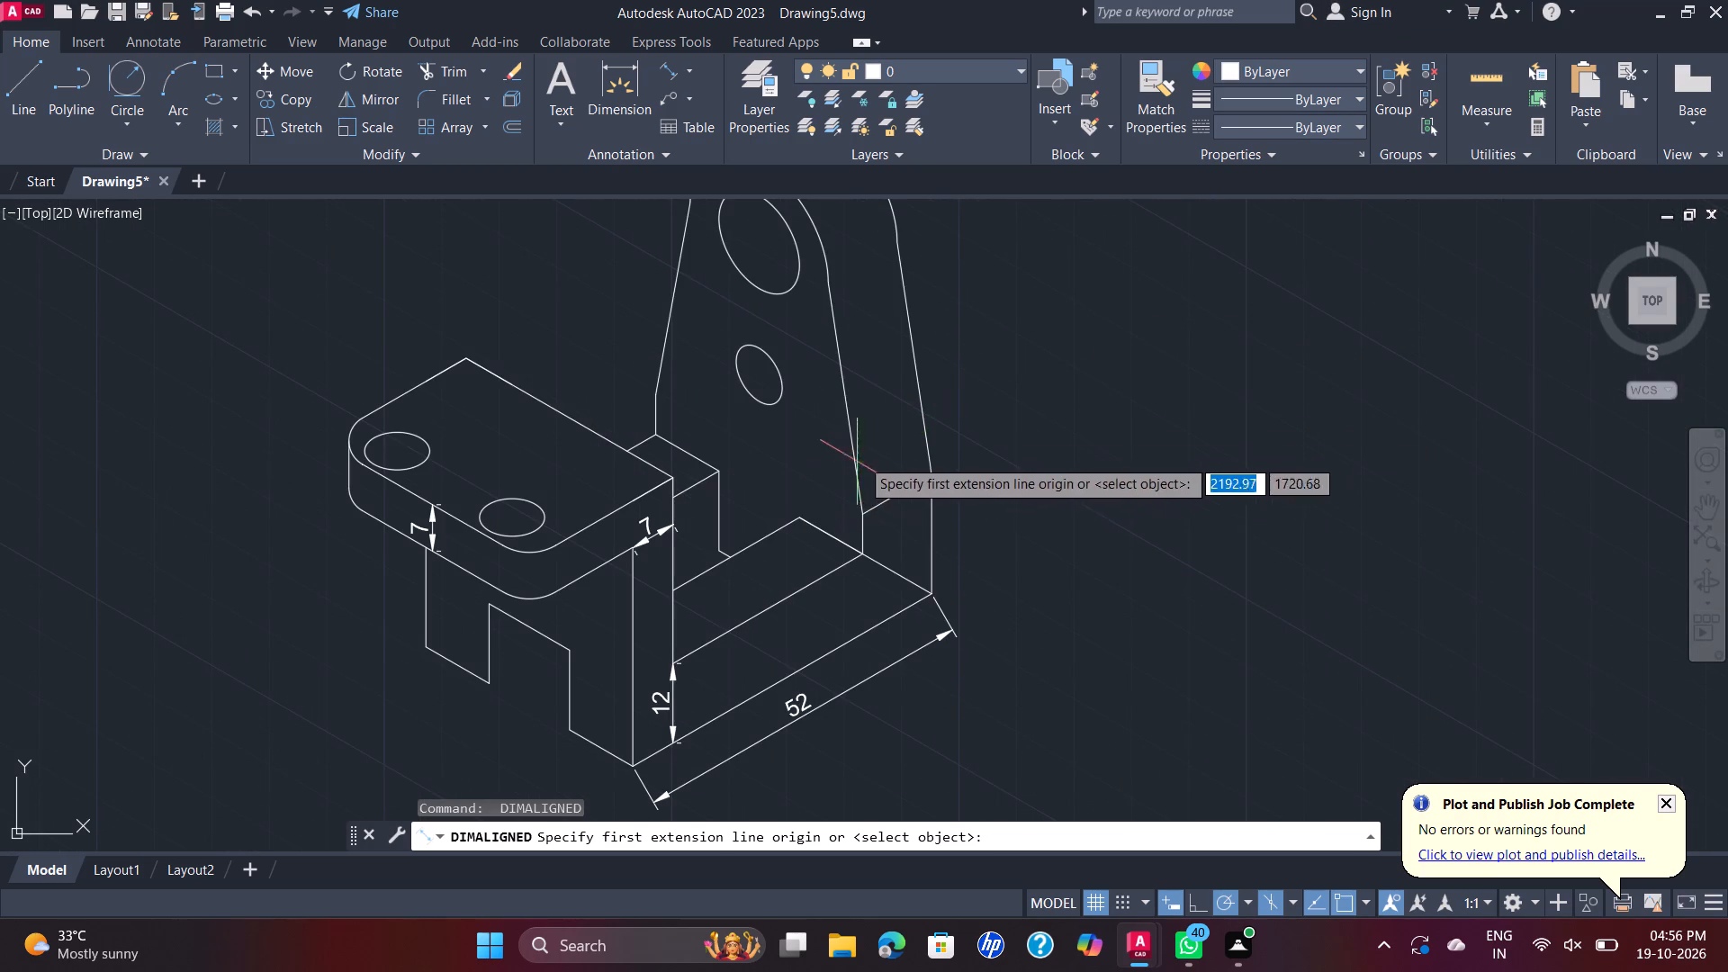
left_click(866, 509)
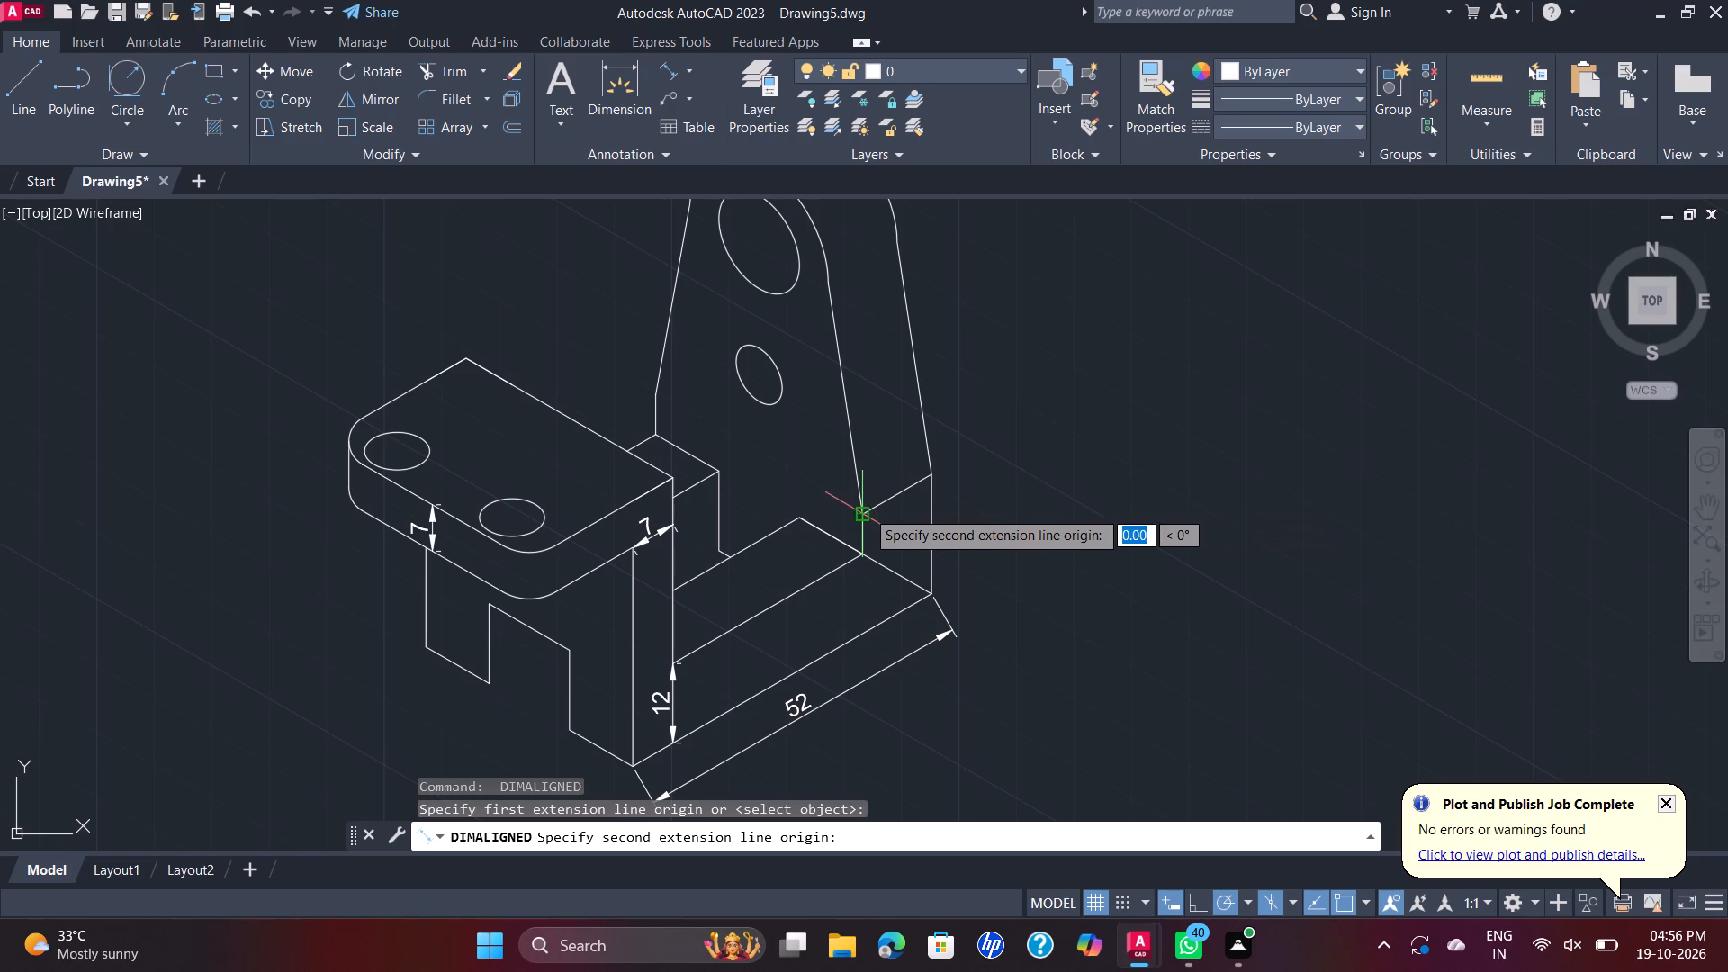
left_click(929, 475)
left_click(929, 475)
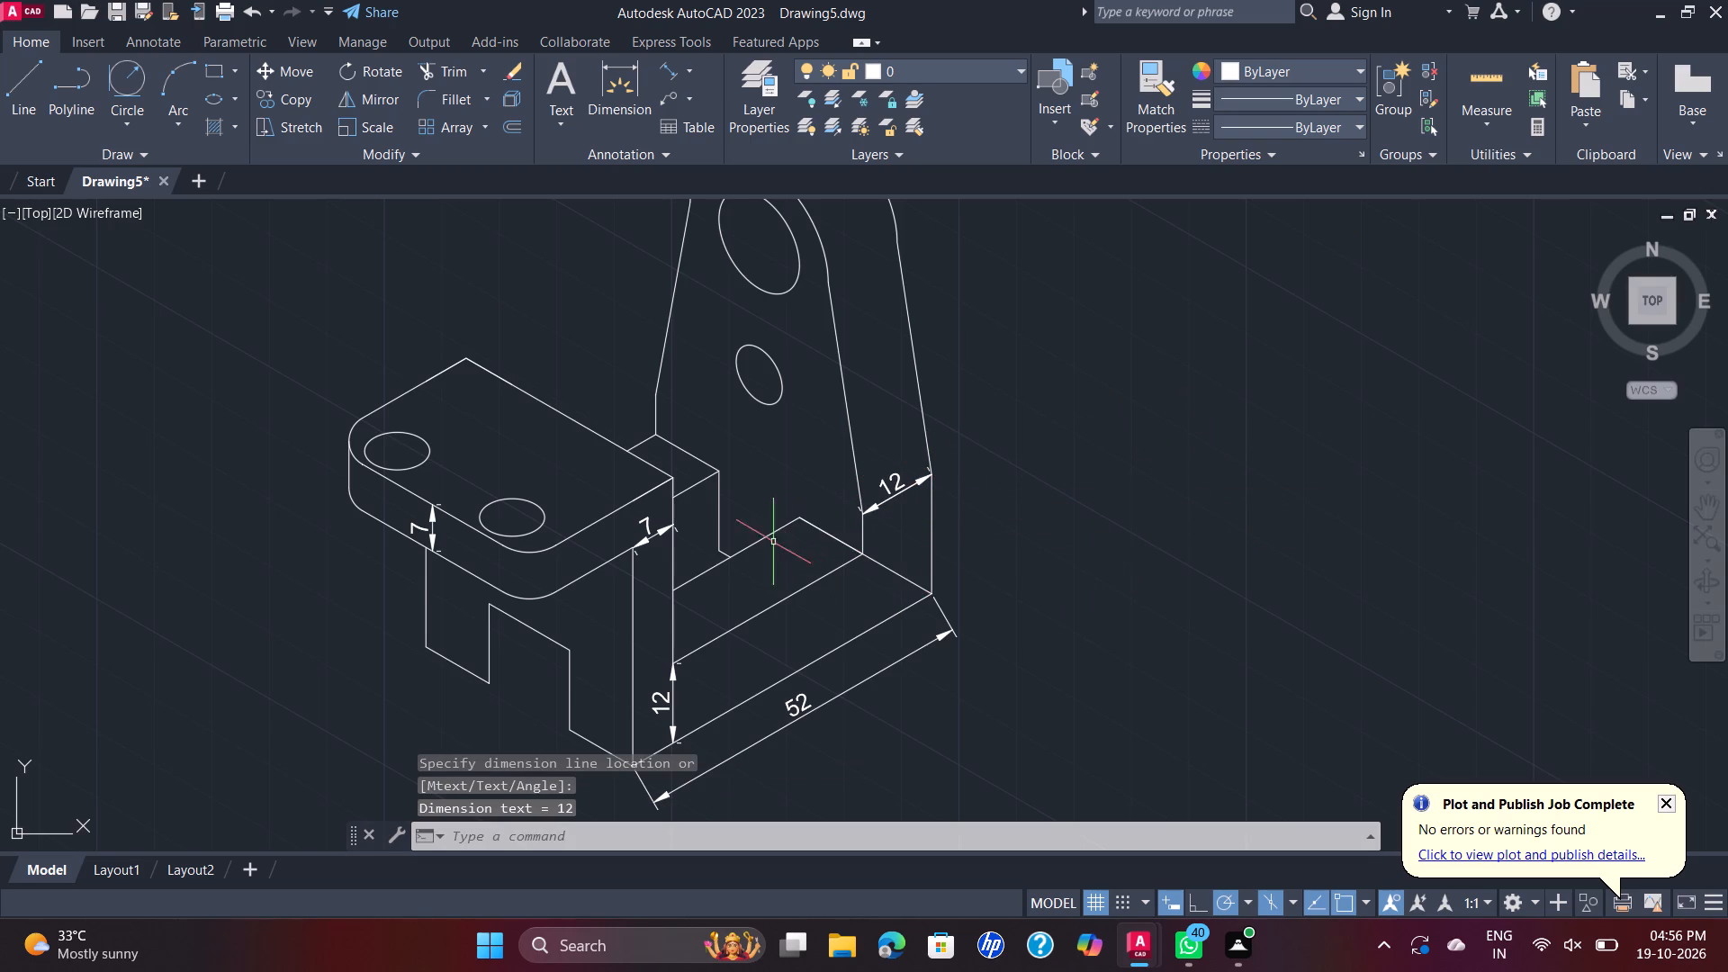
Add a vertical aligned dimension just outside the upright's outer edge, from the base's lower corner up to the start of the taper.
scroll(885, 589, "up", 1)
scroll(885, 589, "down", 1)
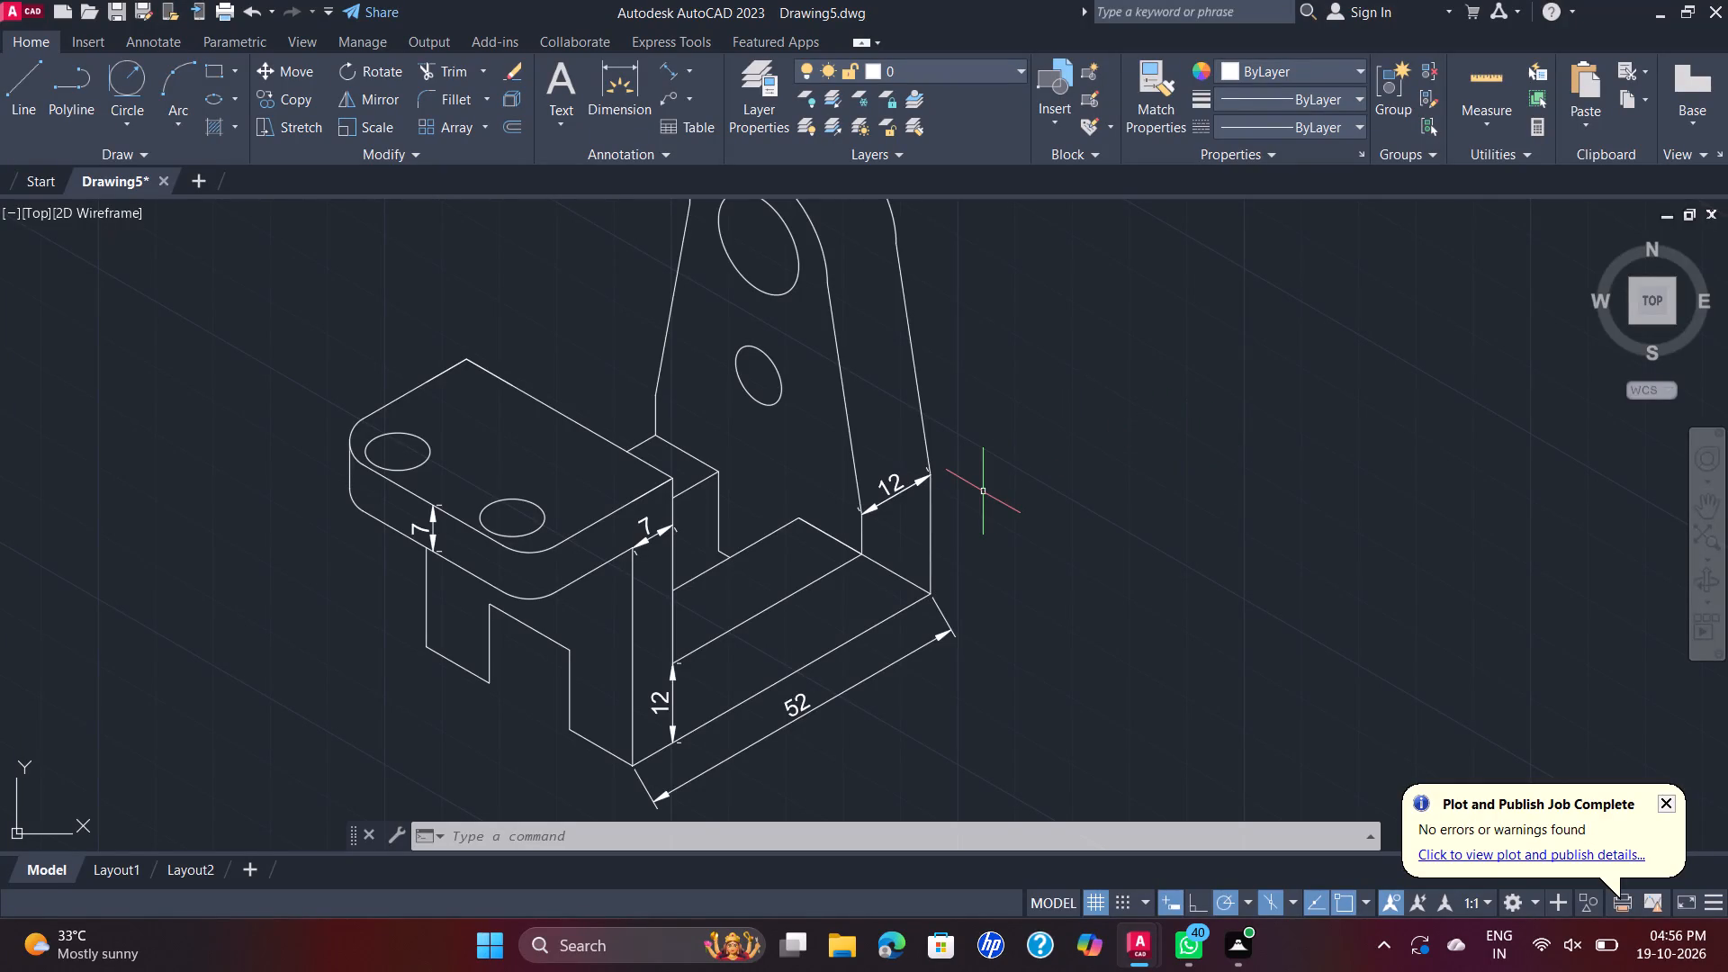
key("space")
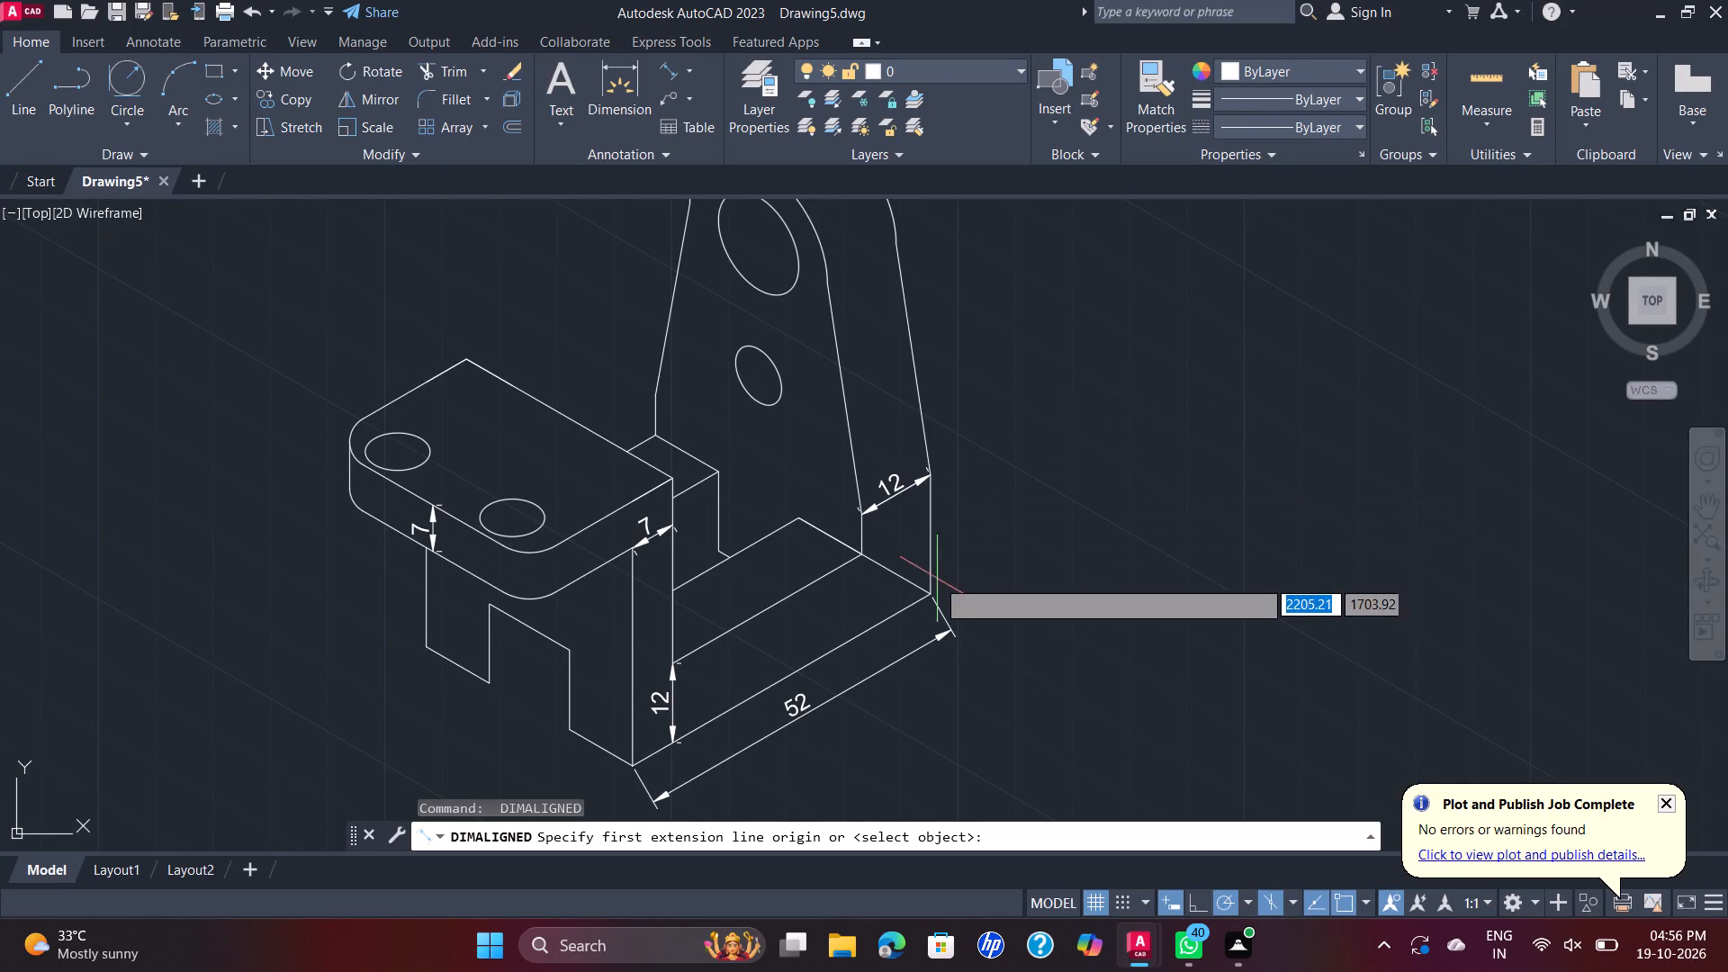
left_click(926, 589)
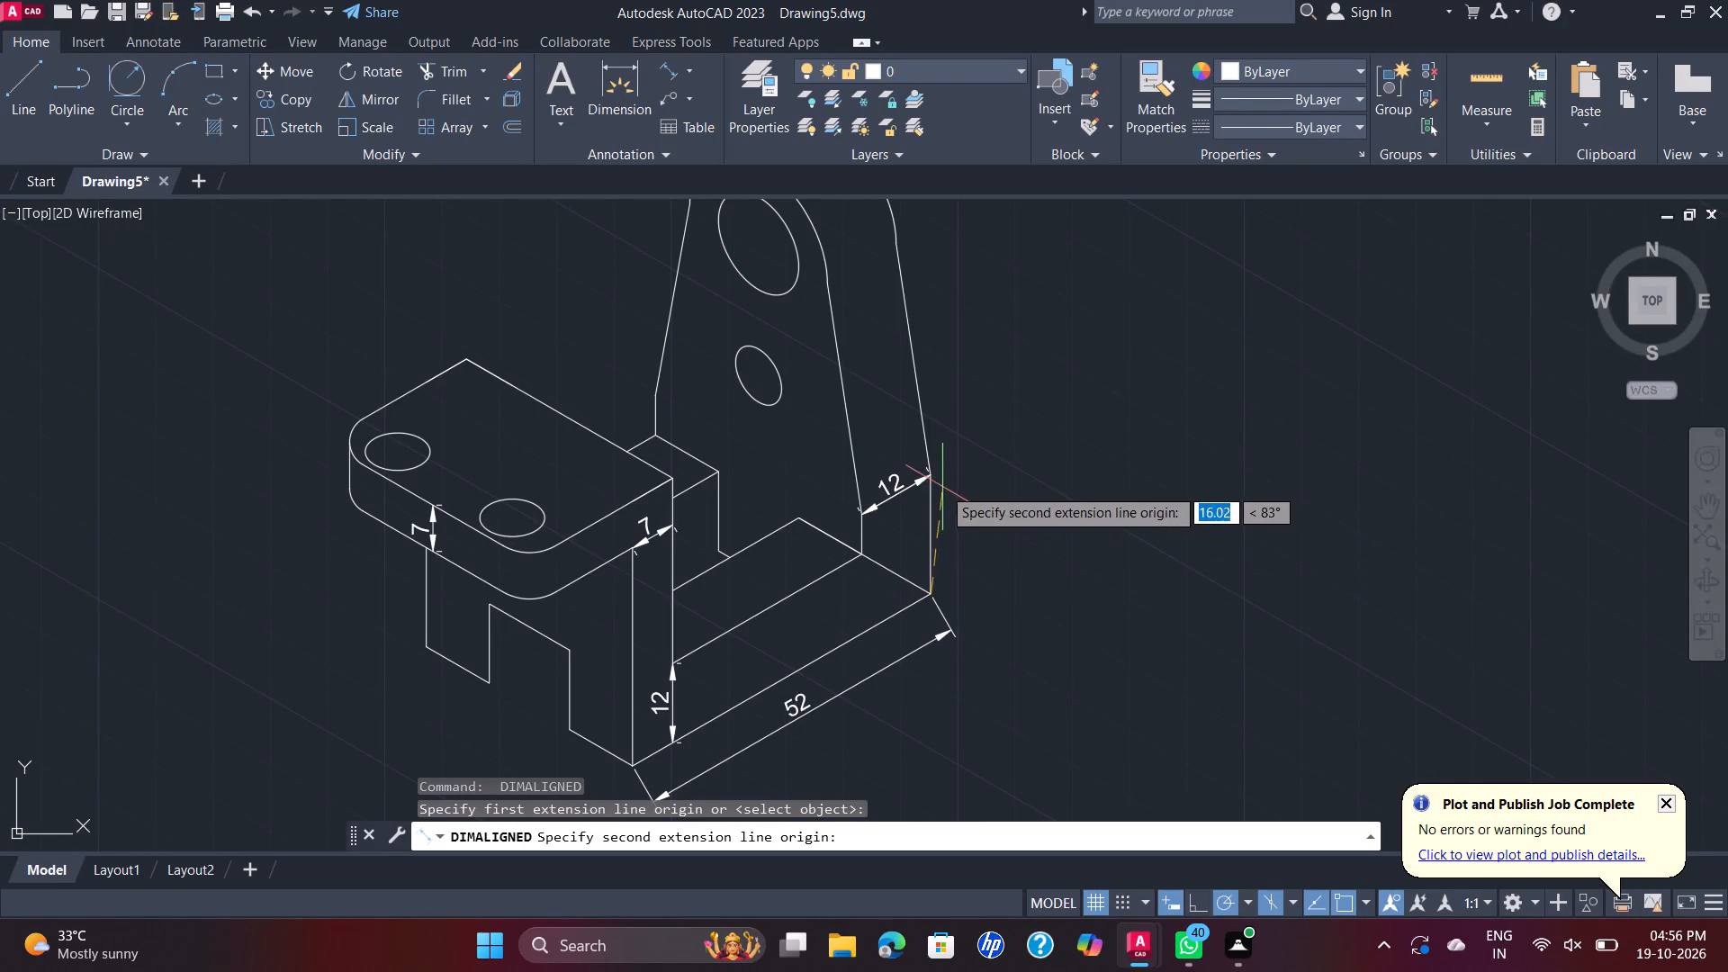
left_click(928, 475)
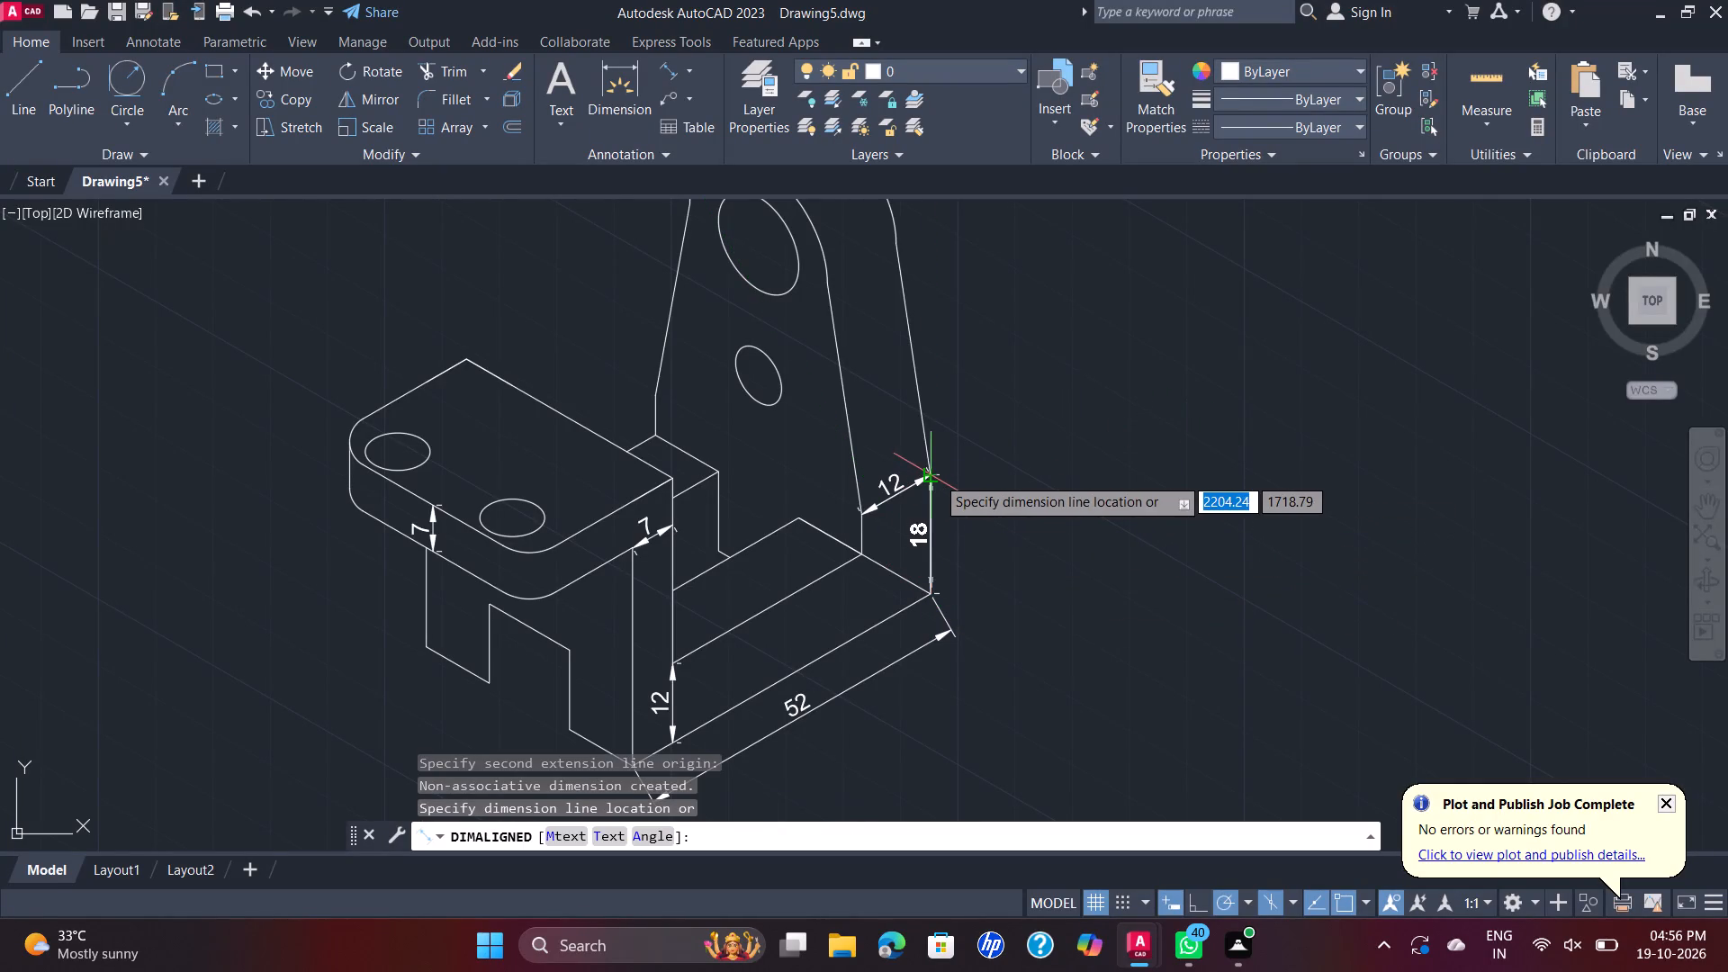
left_click(944, 477)
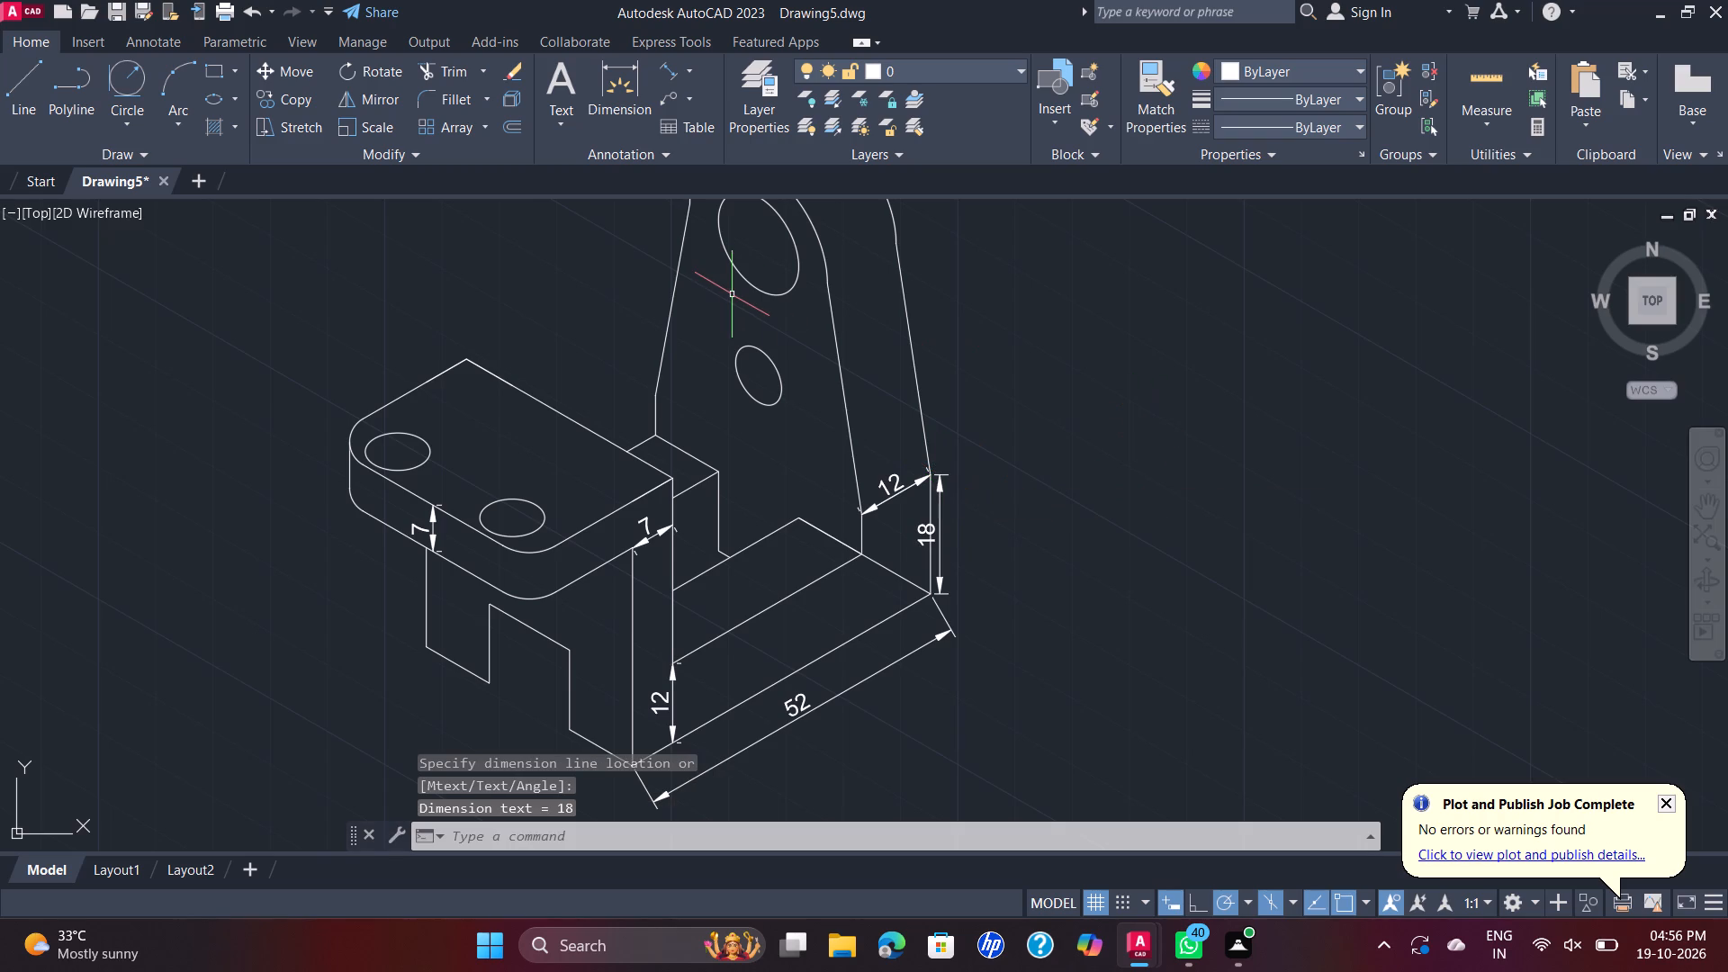
Add an aligned dimension for the notched wall's full bottom width, from its lower rear to lower front corner, placed just outside the bracket.
scroll(733, 294, "down", 1)
middle_click_drag(755, 315, 805, 327)
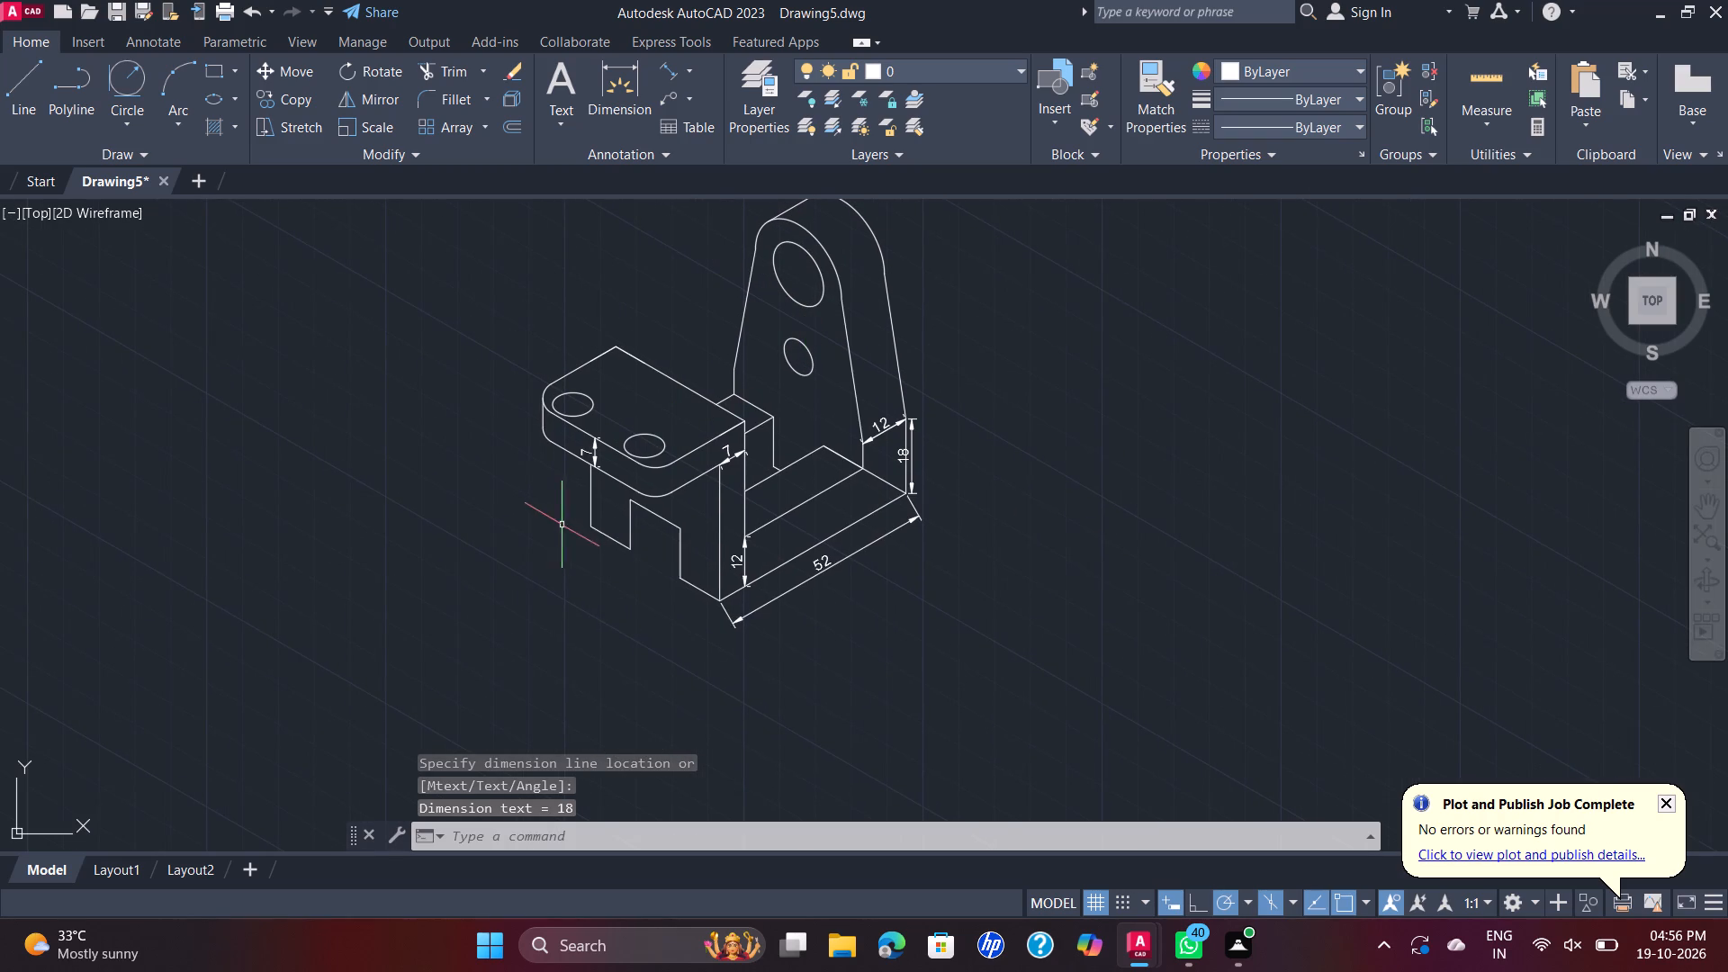
key("space")
left_click(595, 526)
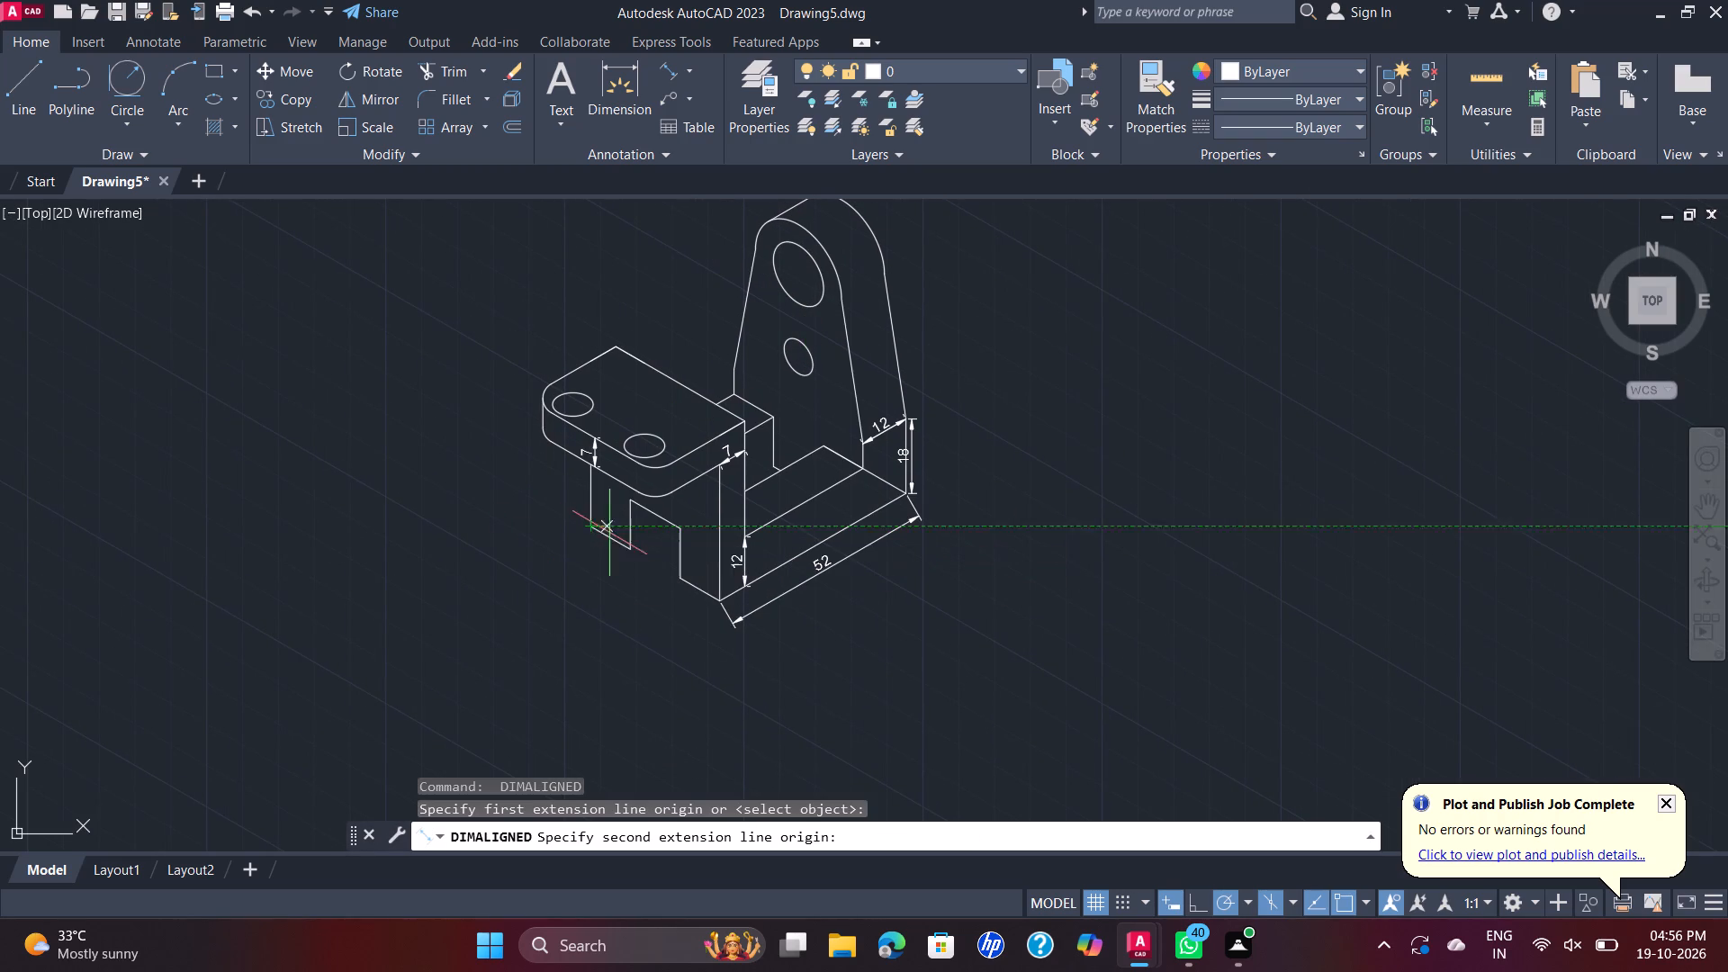
left_click(719, 597)
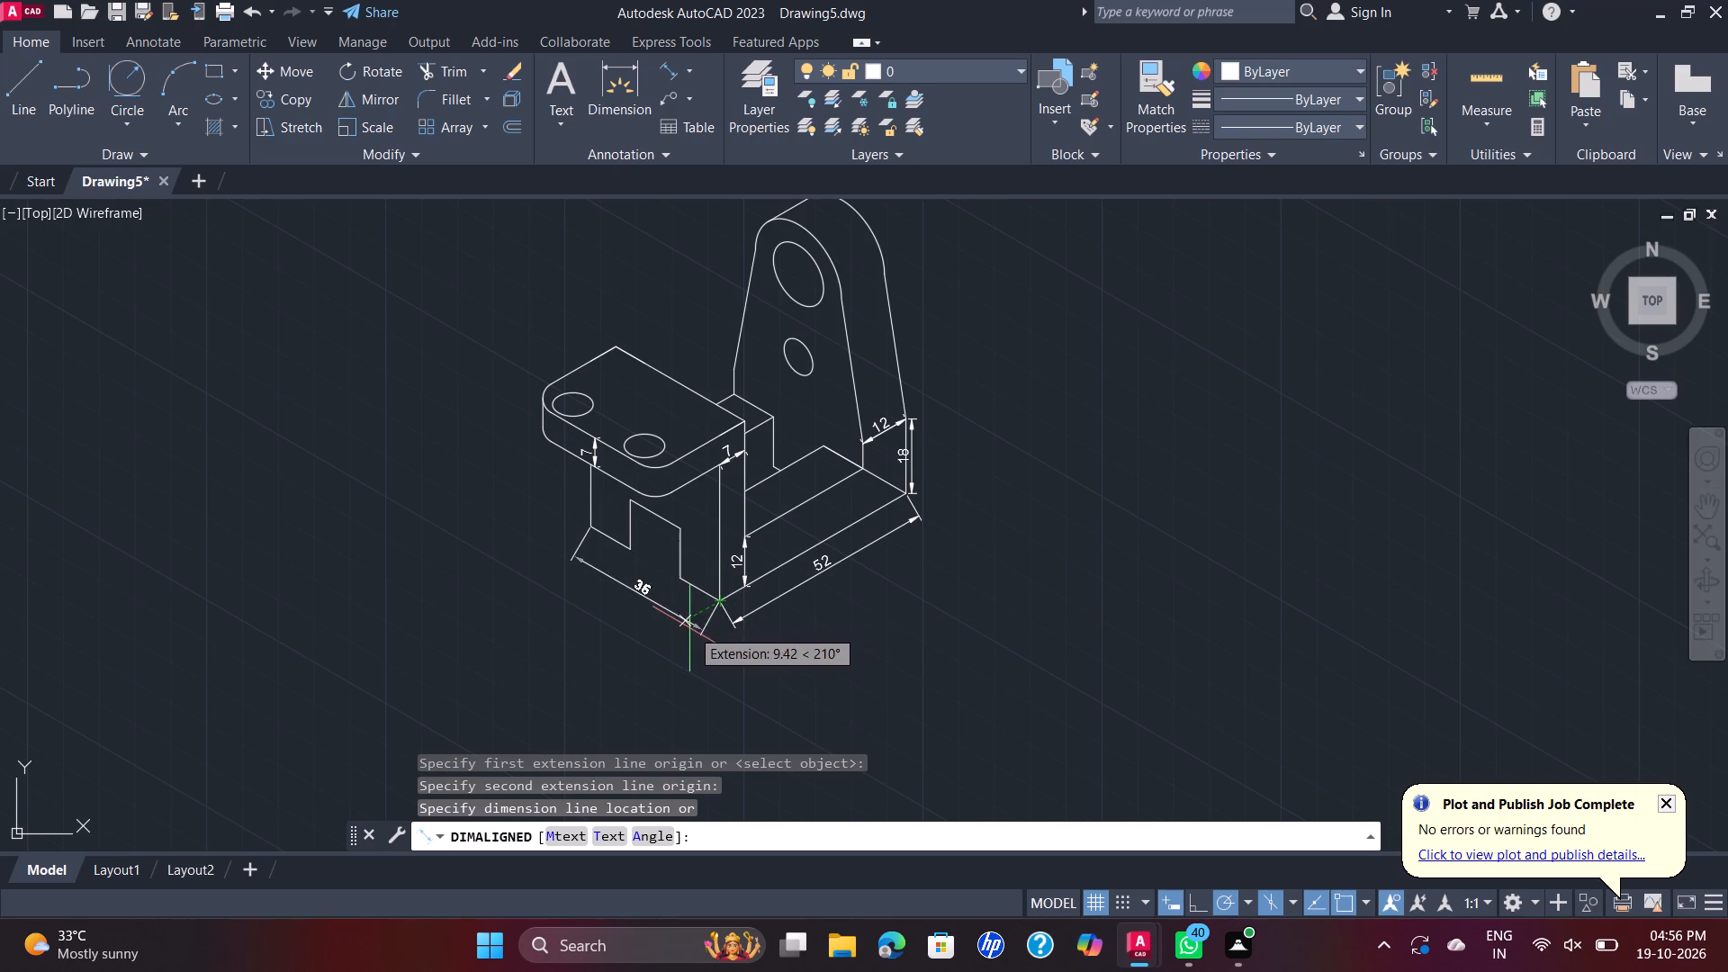
left_click(689, 628)
Add an aligned dimension for the width of the wall's notch, between its two bottom corners, placed just below the opening.
key("space")
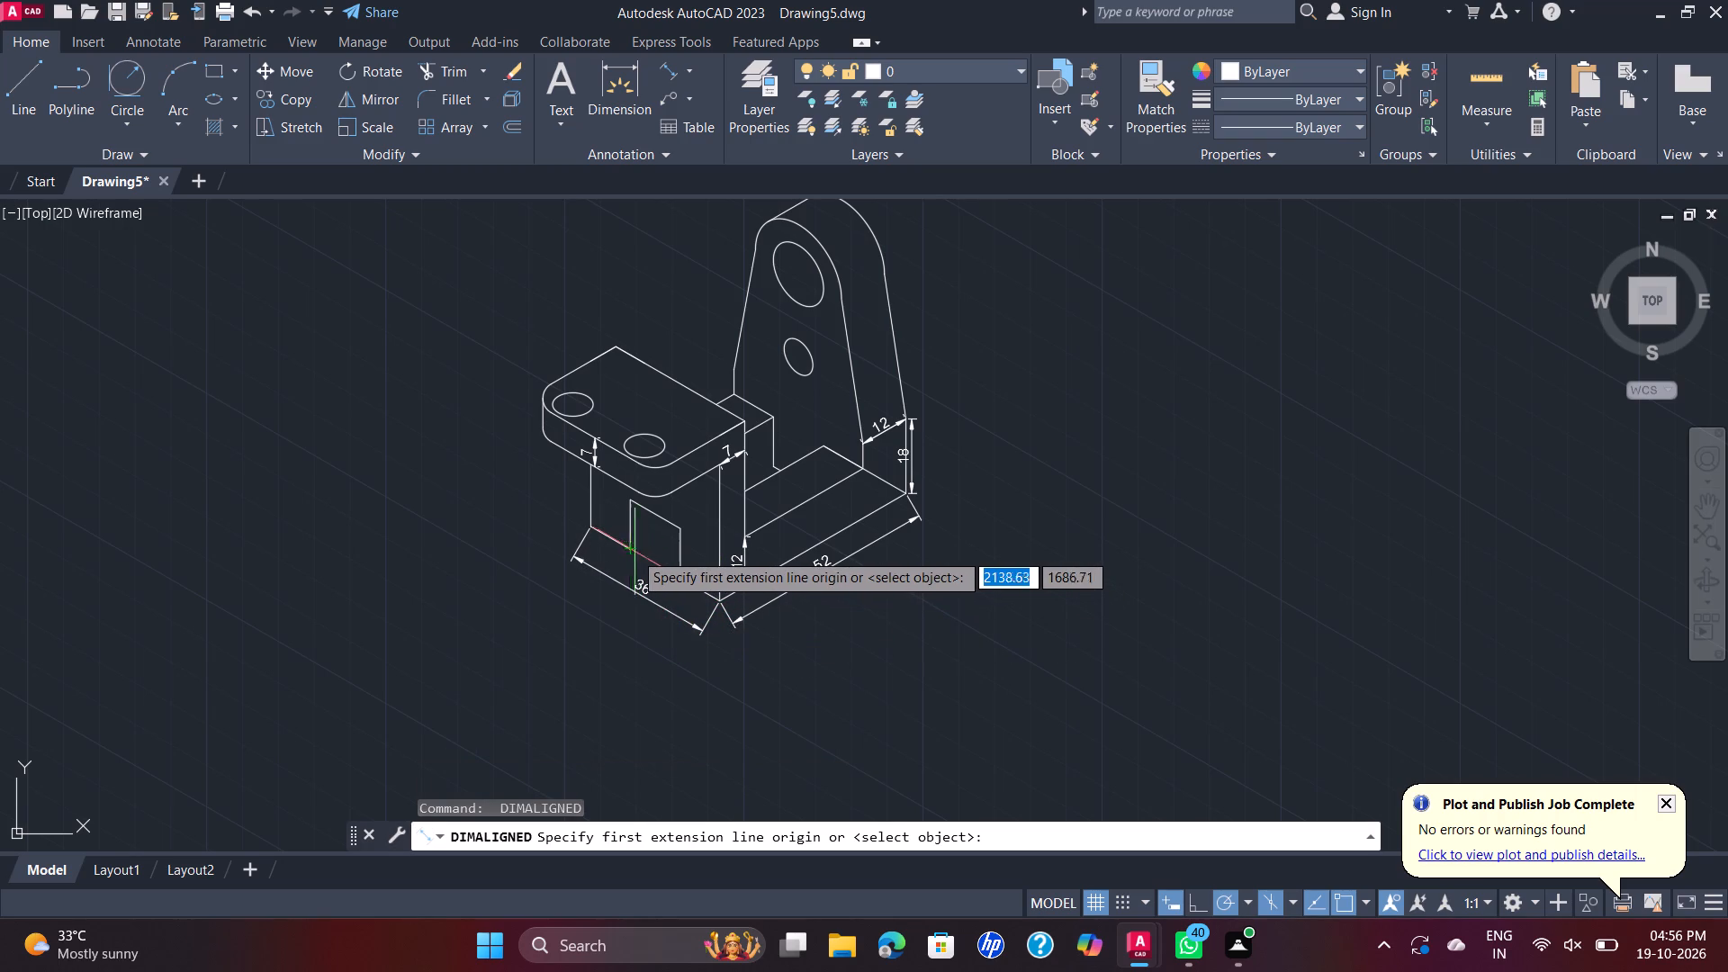
left_click(634, 552)
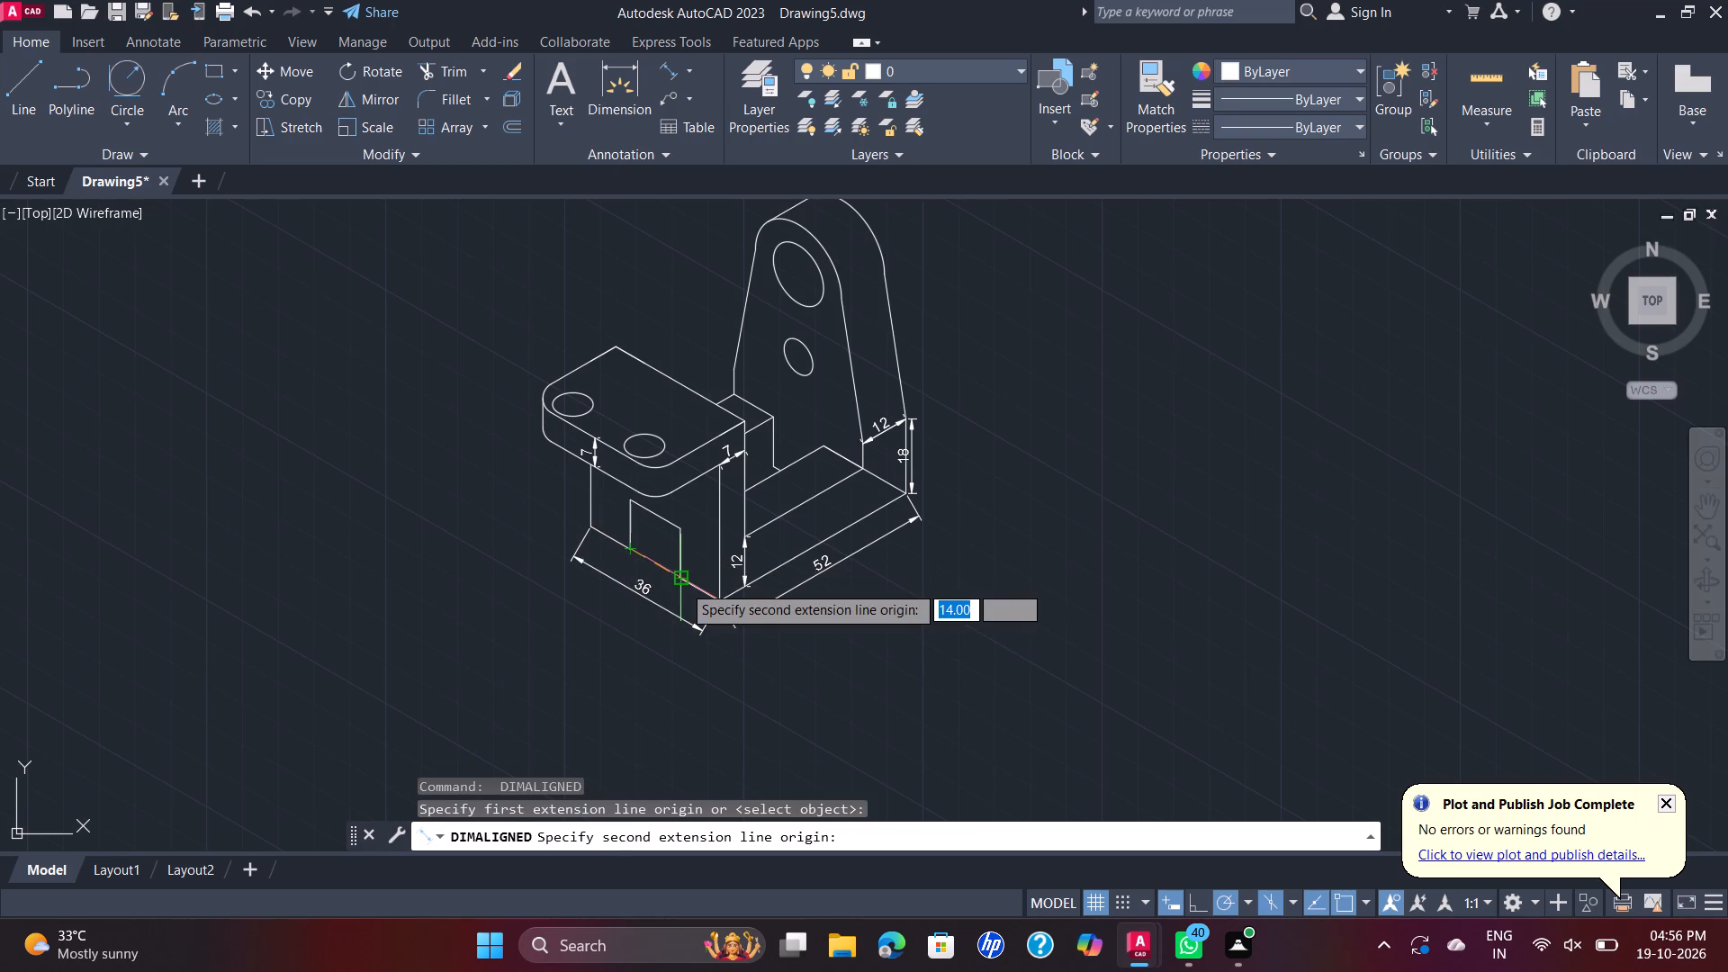
left_click(682, 584)
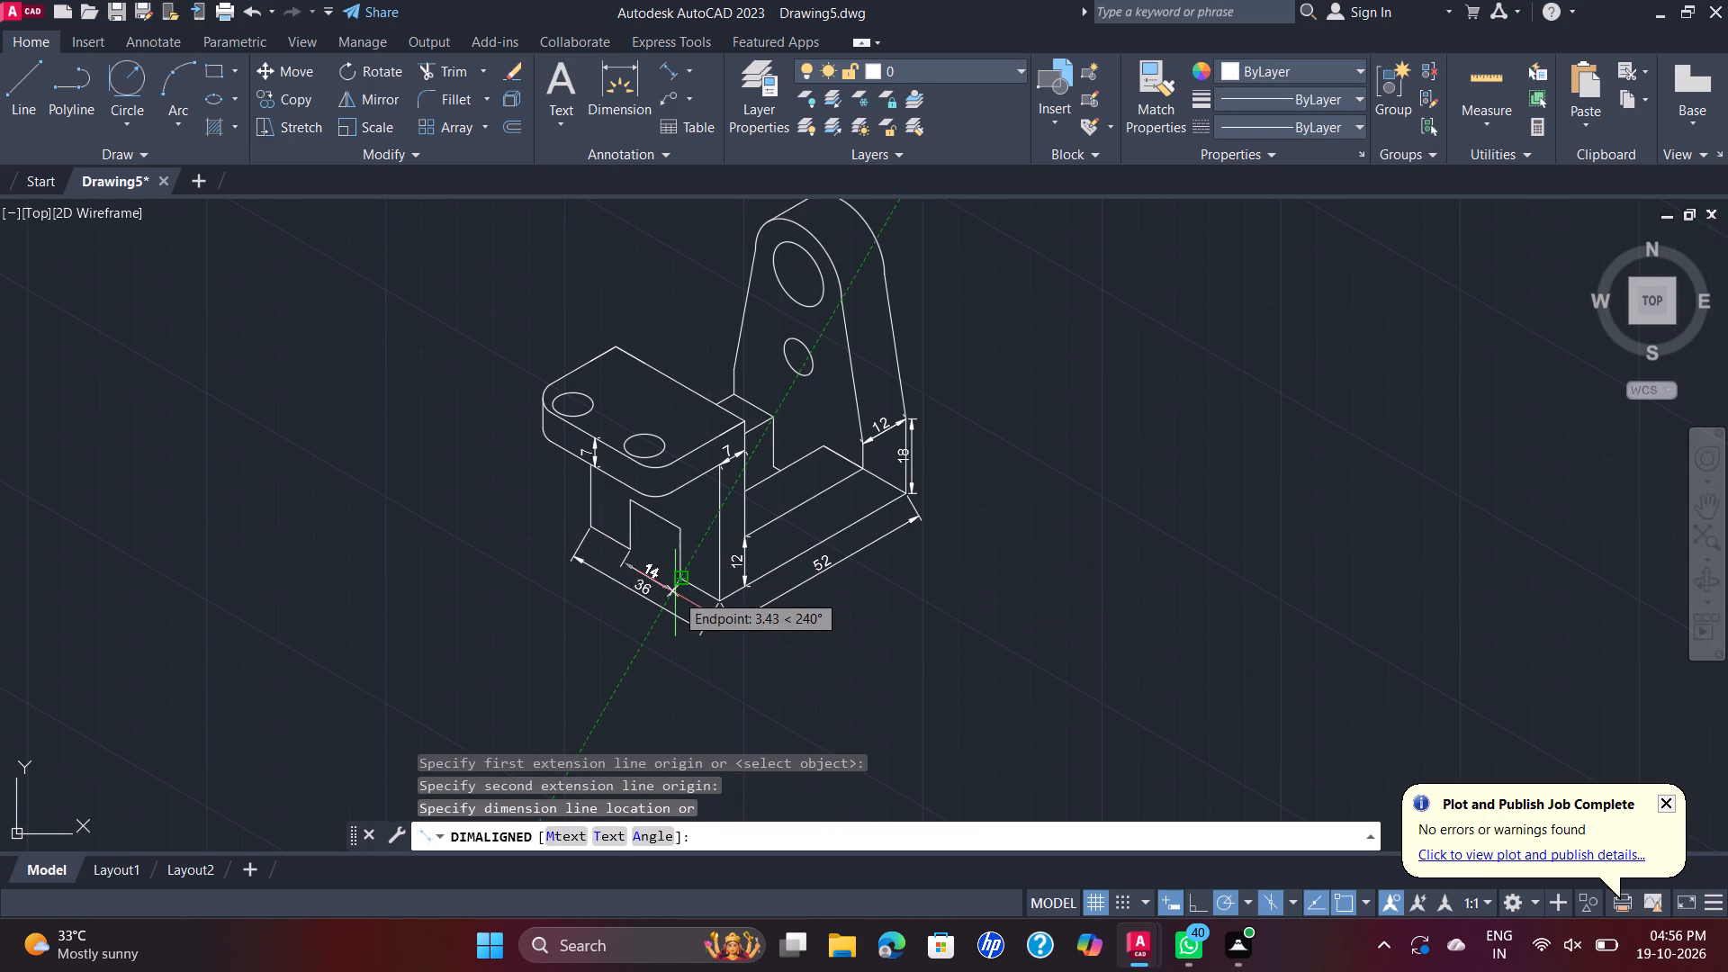
left_click(675, 594)
Add a vertical aligned dimension for the notch's height along its rear vertical edge, from the upper to the lower corner.
key("space")
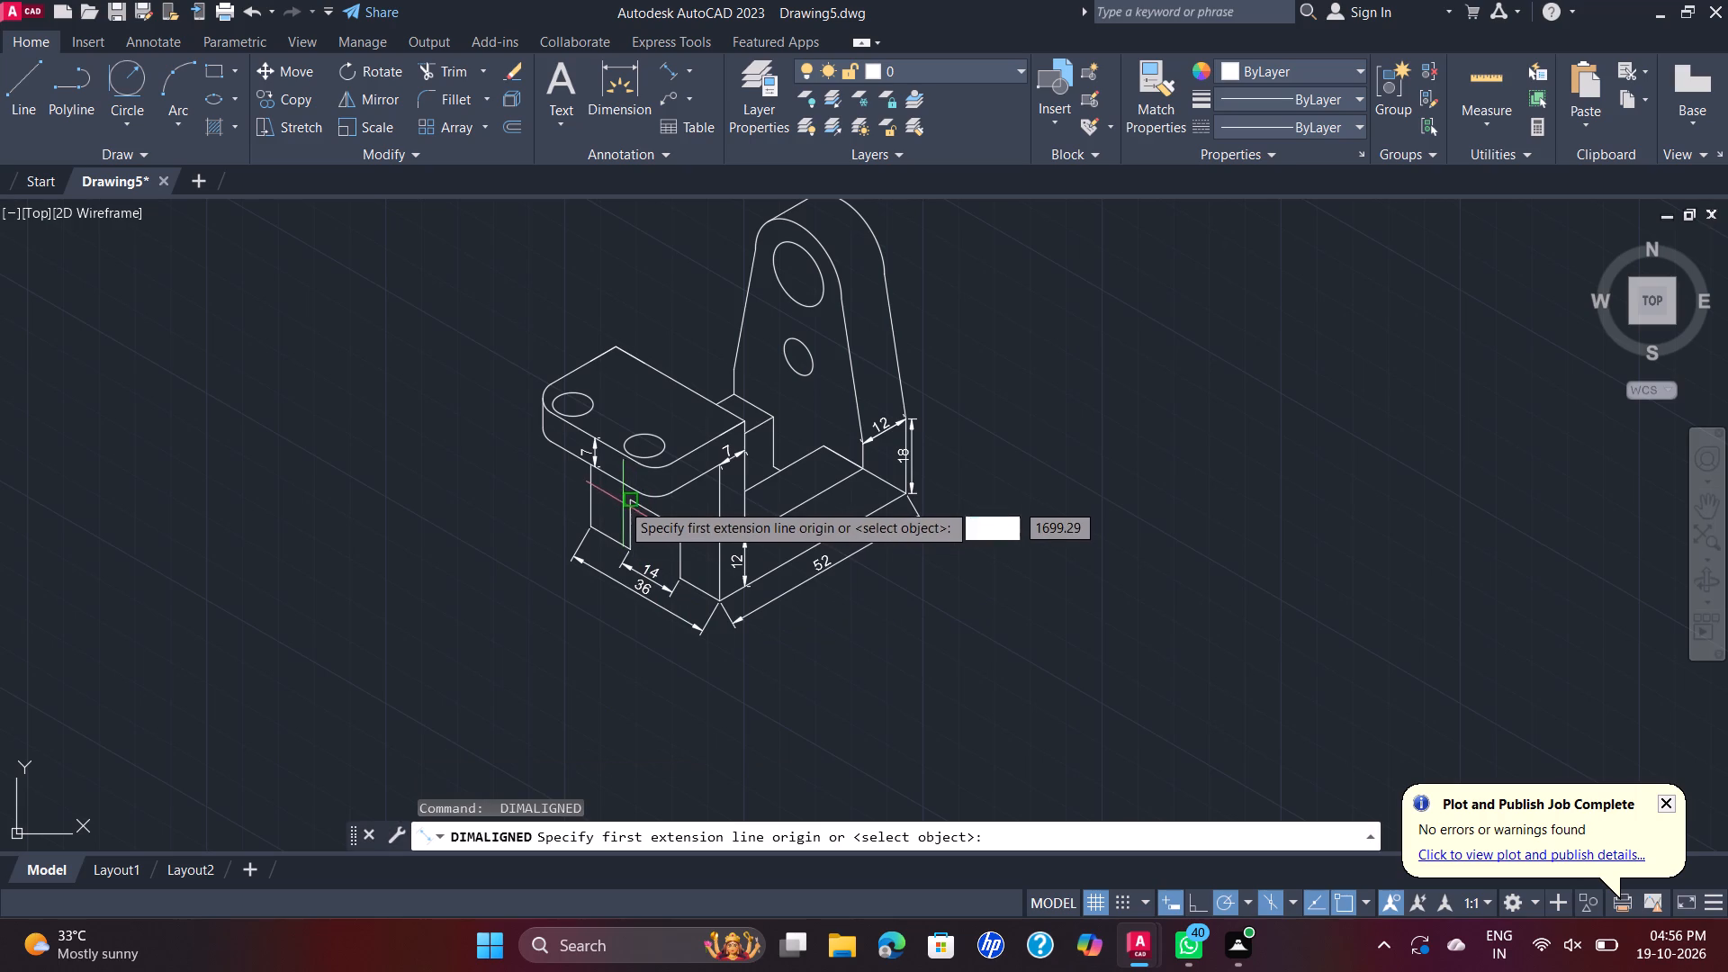
left_click(626, 503)
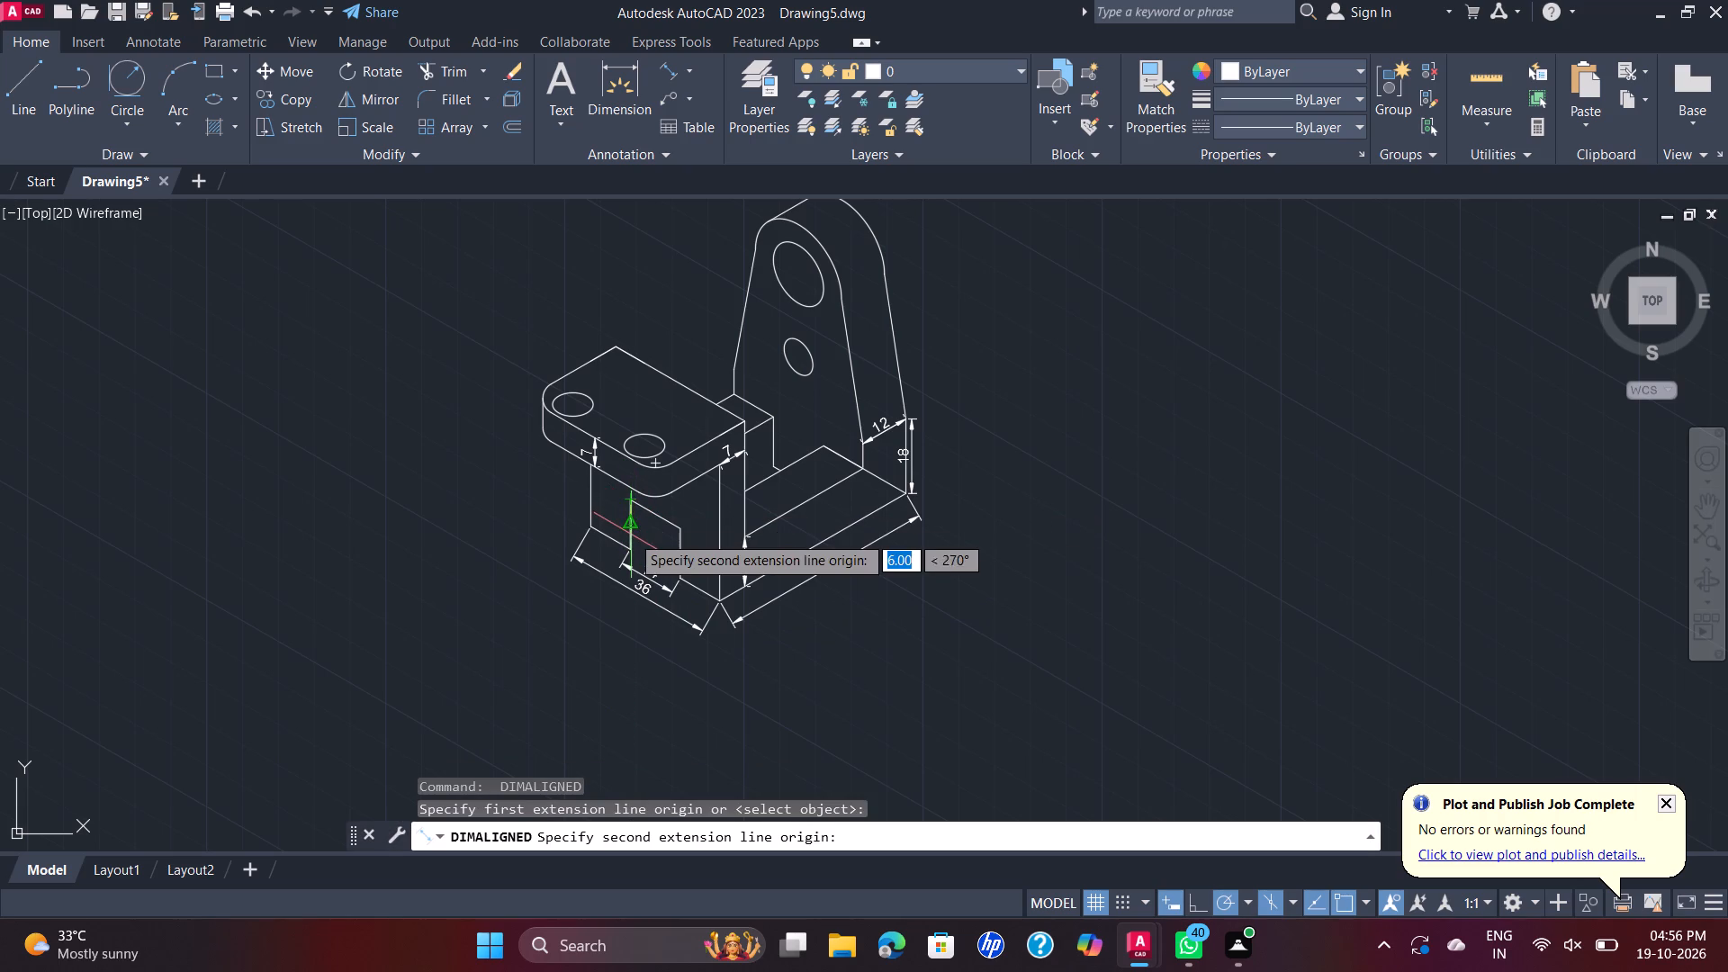
scroll(612, 558, "up", 2)
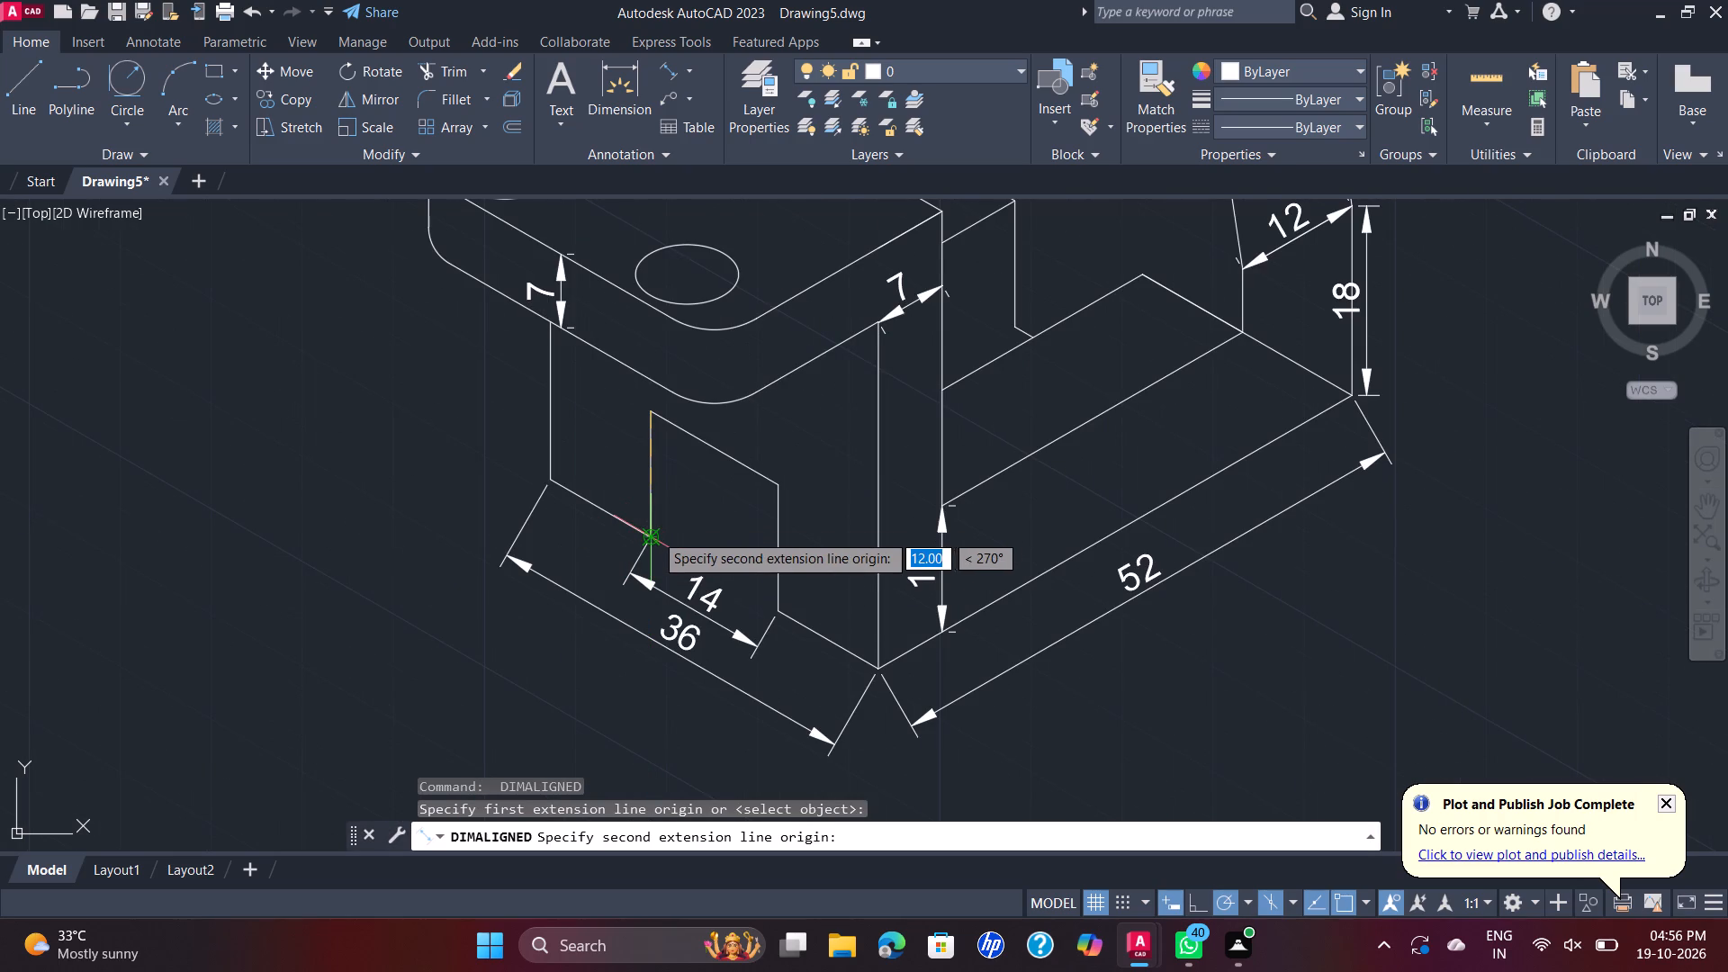
left_click(654, 533)
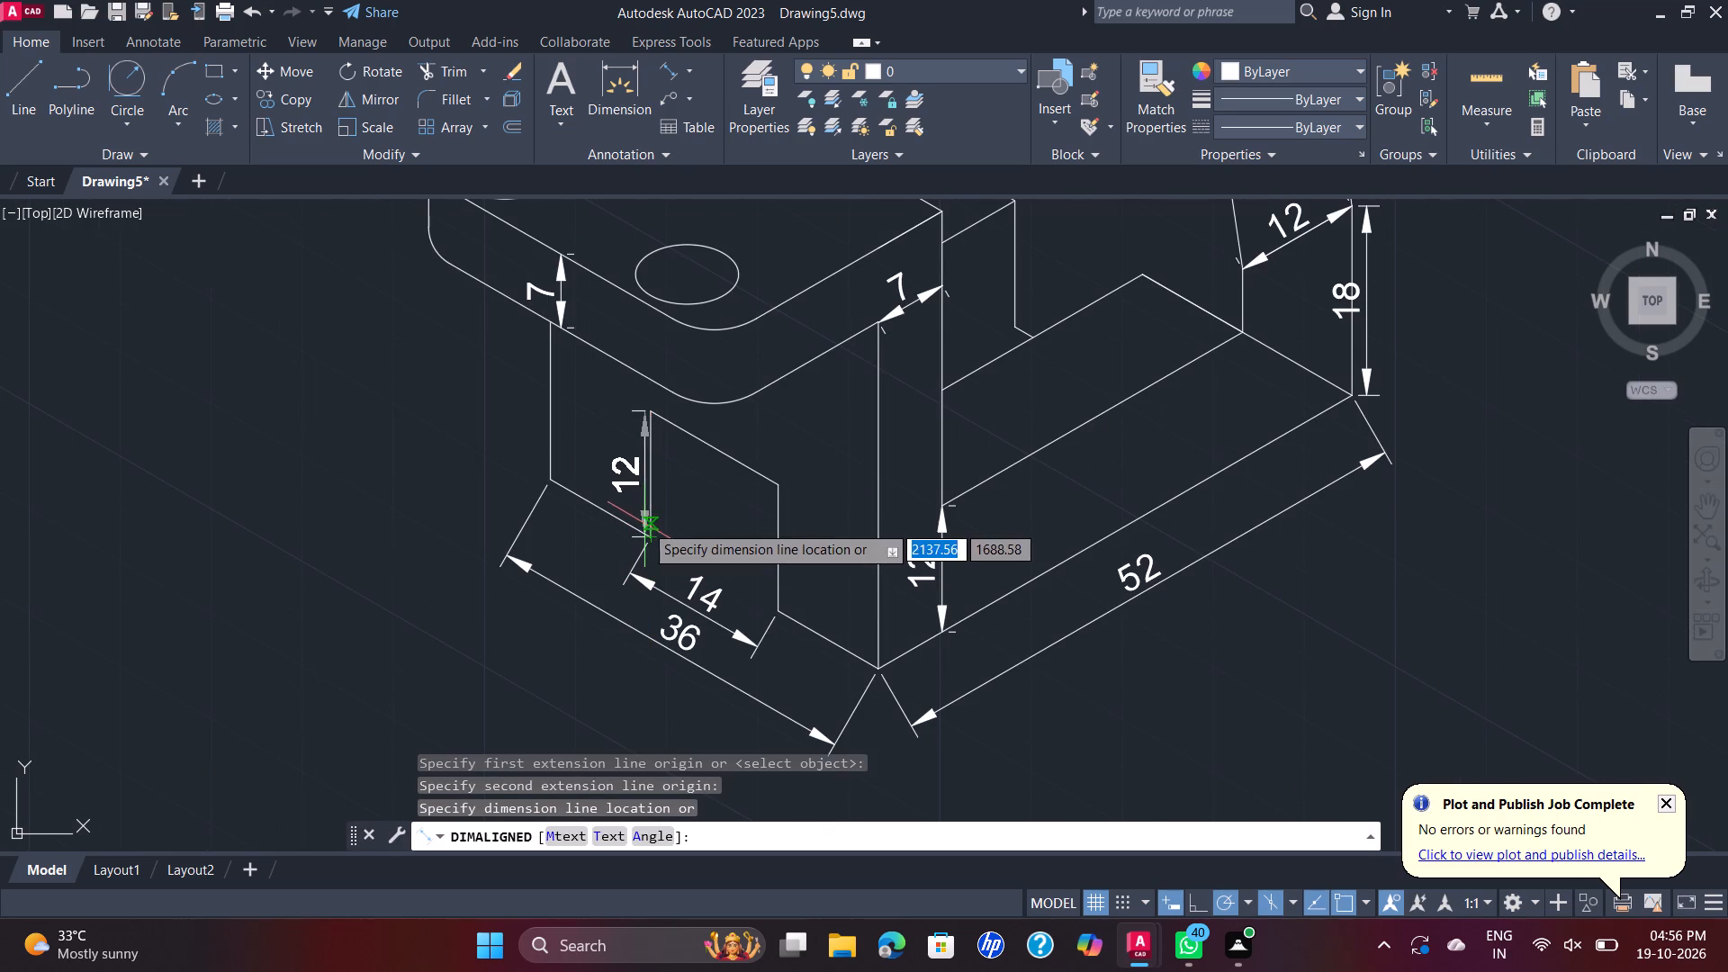
left_click(644, 524)
Add a multileader labelled R12 pointing to the rounded top of the upright's back edge, with its text outside the bracket.
scroll(795, 531, "down", 1)
middle_click_drag(794, 521, 777, 527)
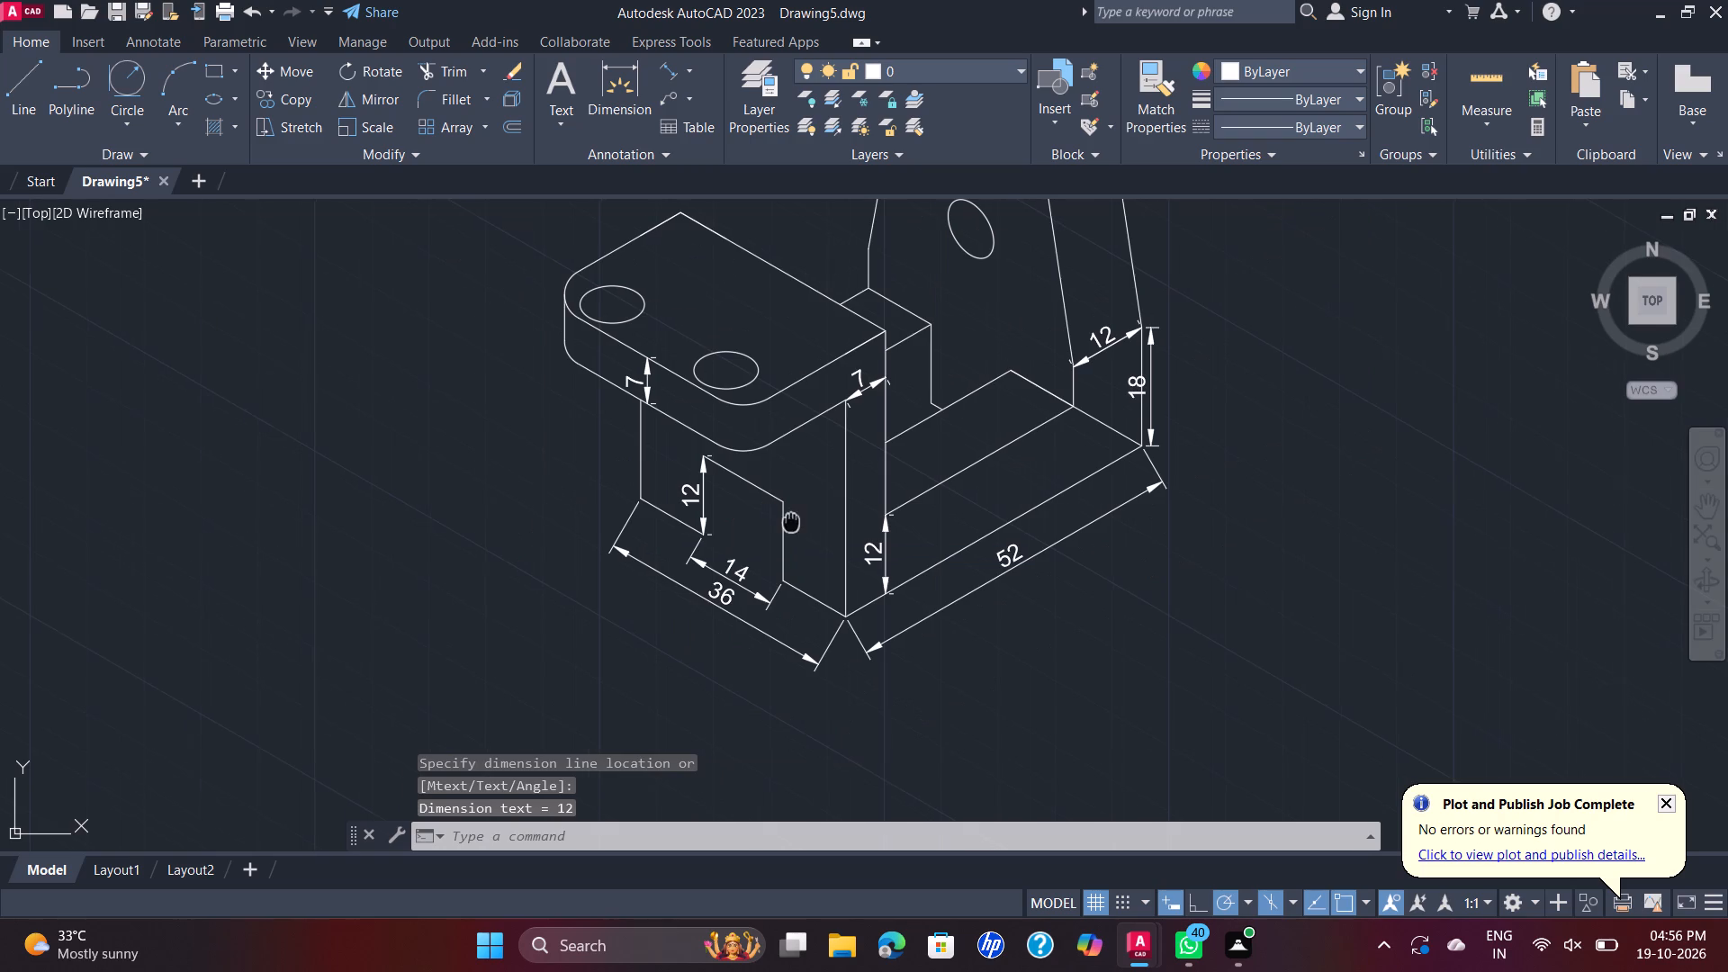
middle_click_drag(777, 527, 673, 594)
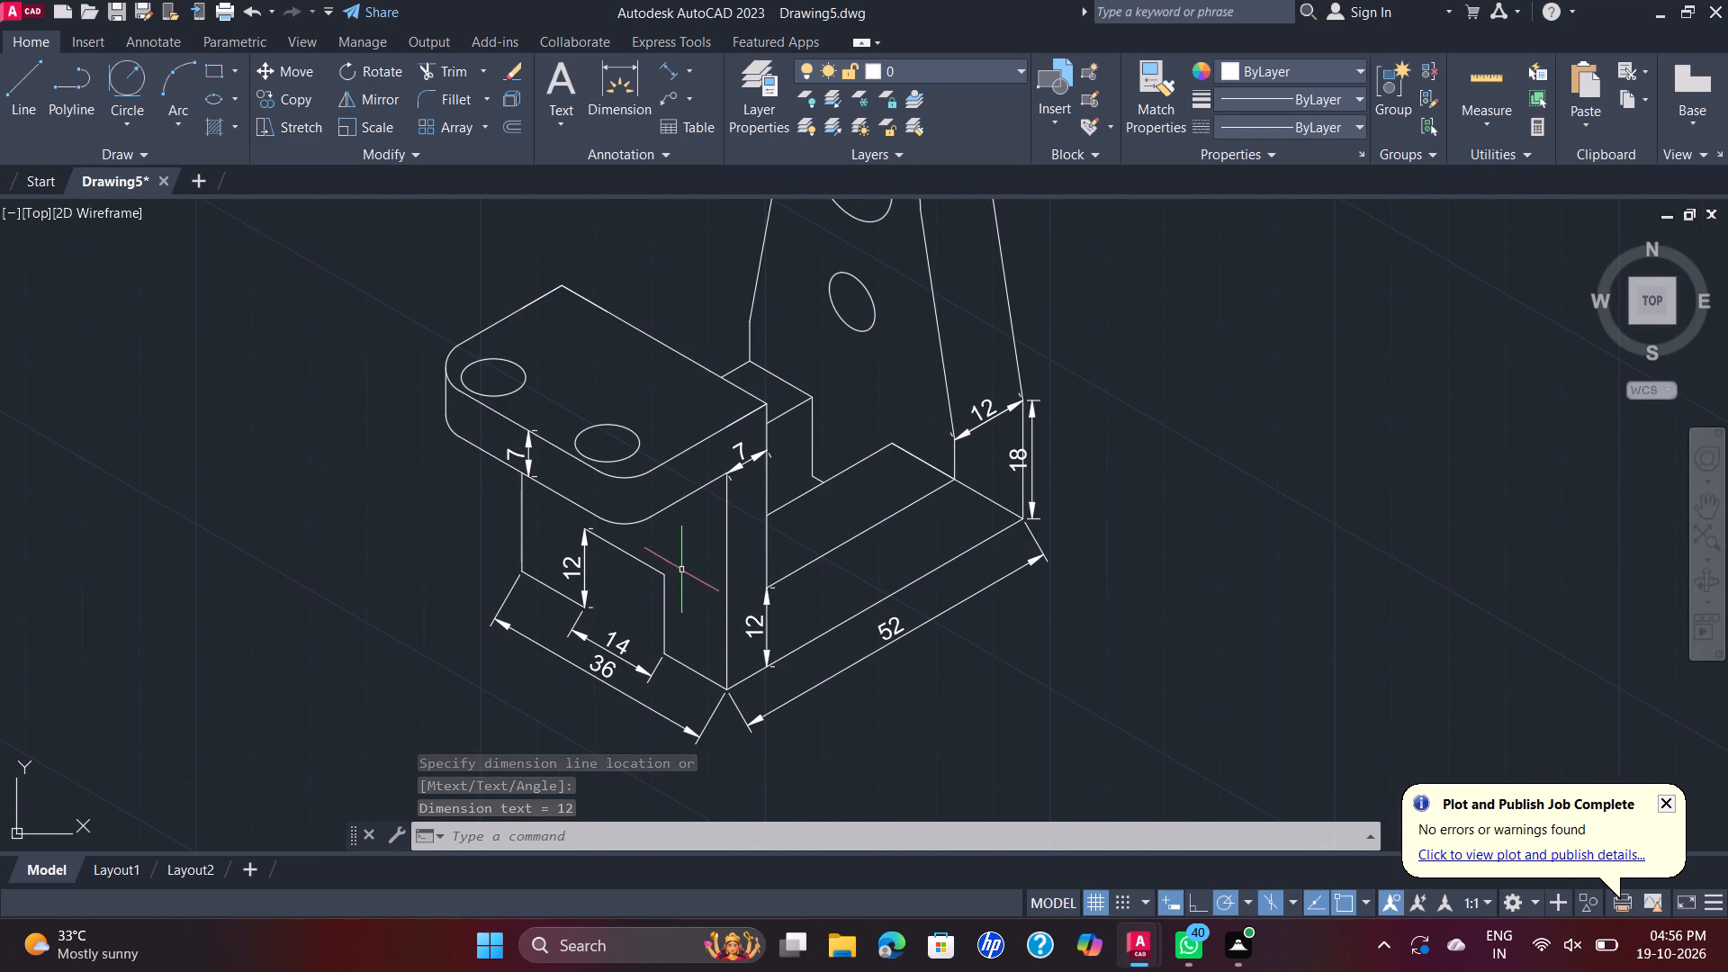
scroll(681, 570, "up", 1)
scroll(681, 570, "down", 2)
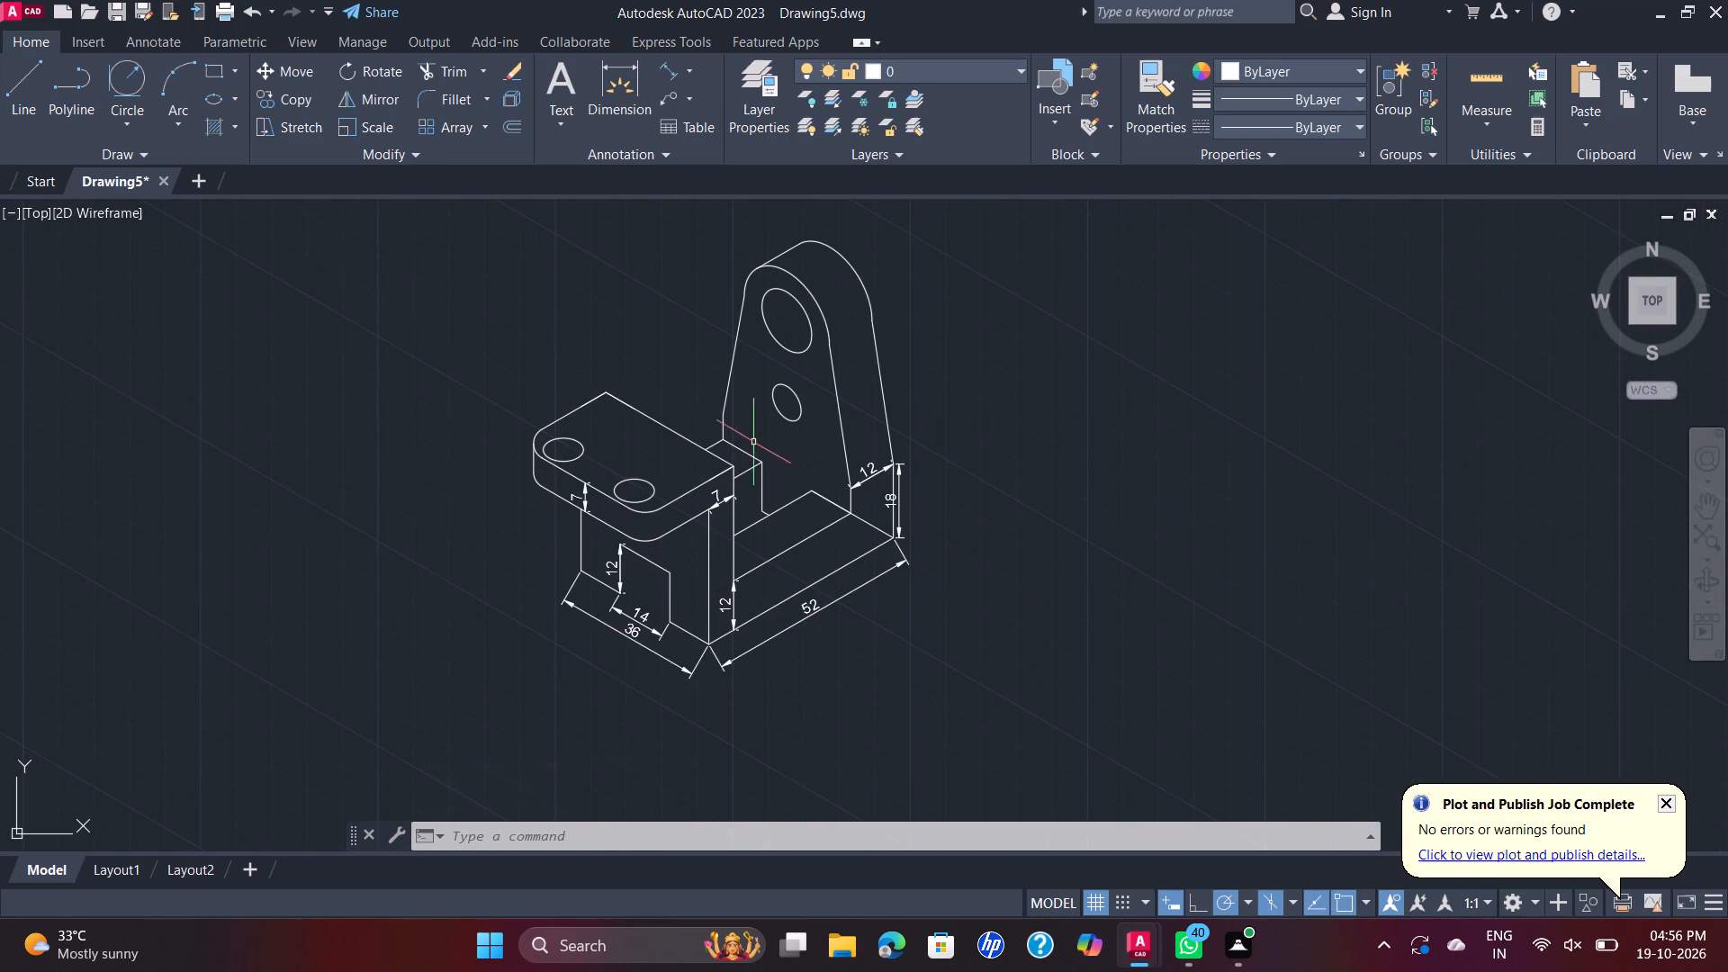
scroll(731, 417, "up", 1)
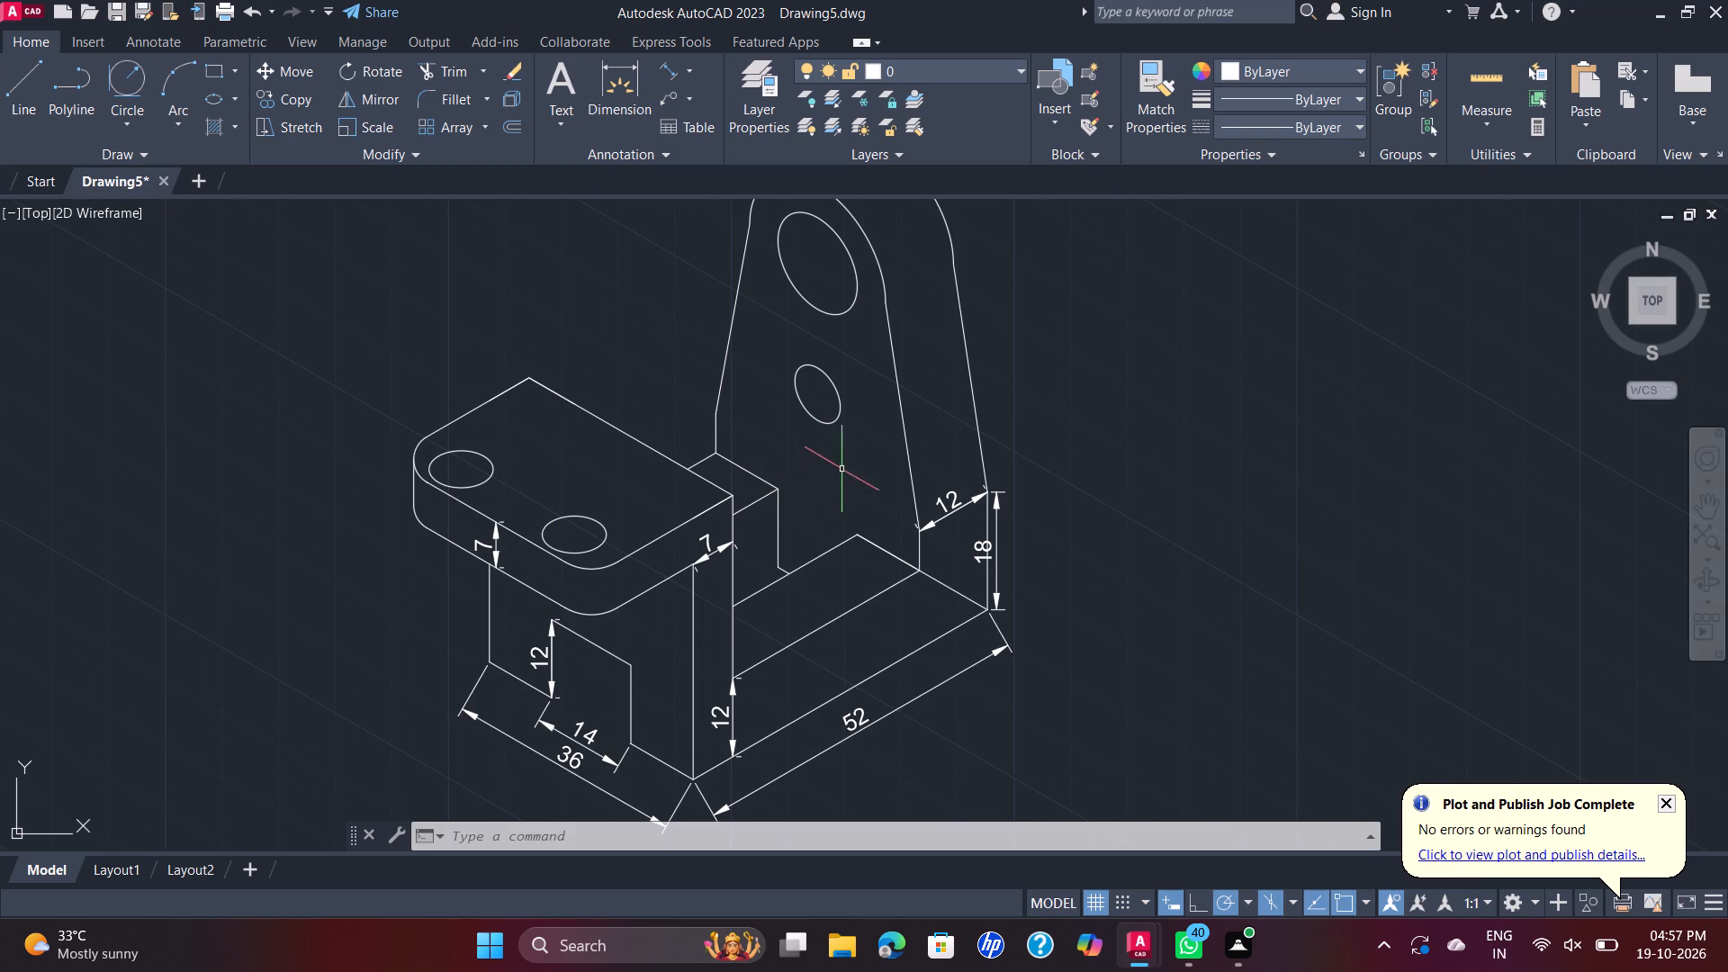
scroll(850, 436, "down", 1)
middle_click_drag(847, 436, 551, 528)
scroll(549, 528, "up", 1)
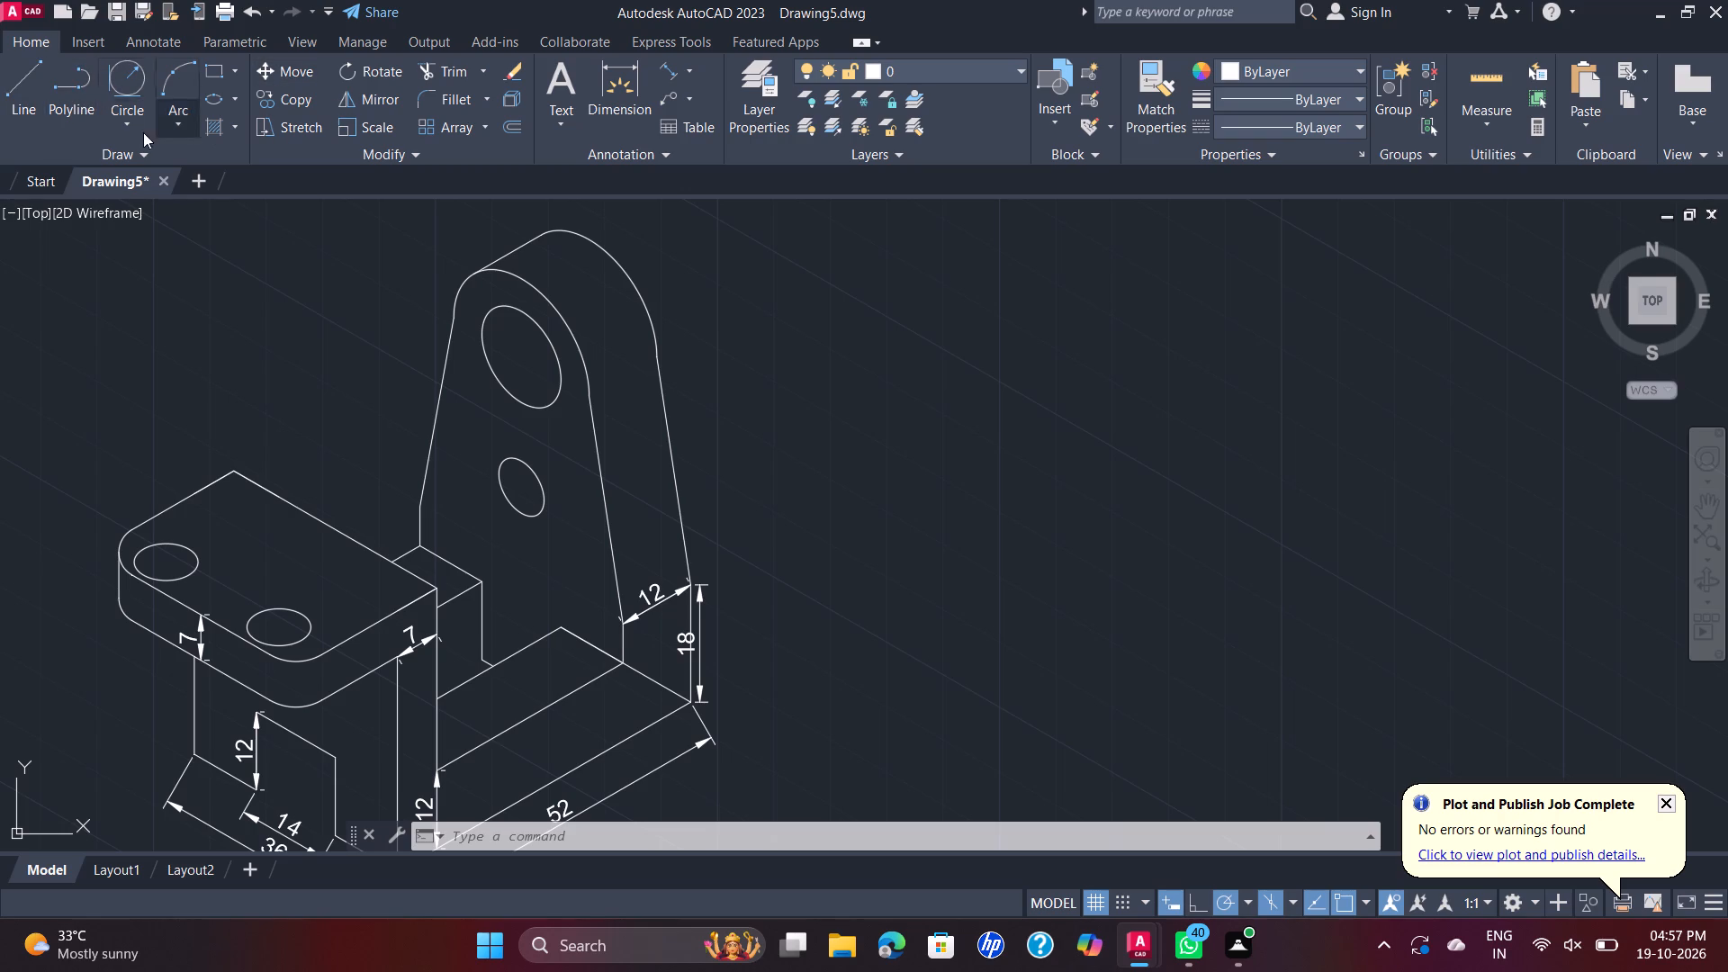
left_click(662, 95)
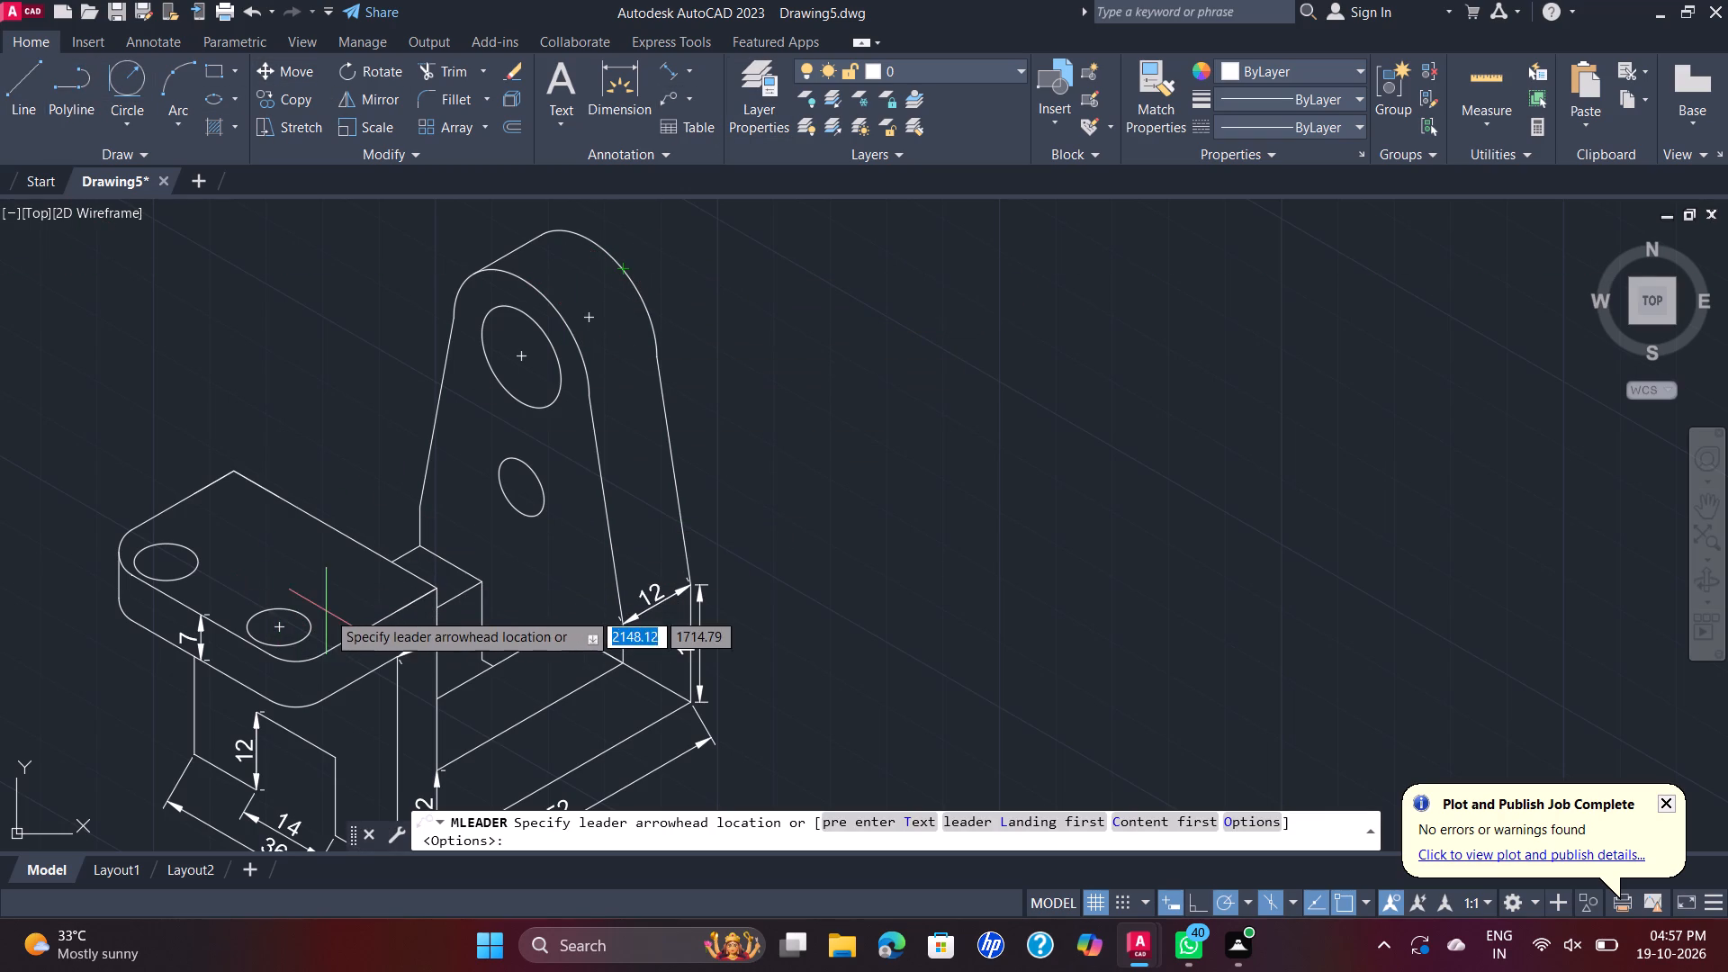
left_click(625, 275)
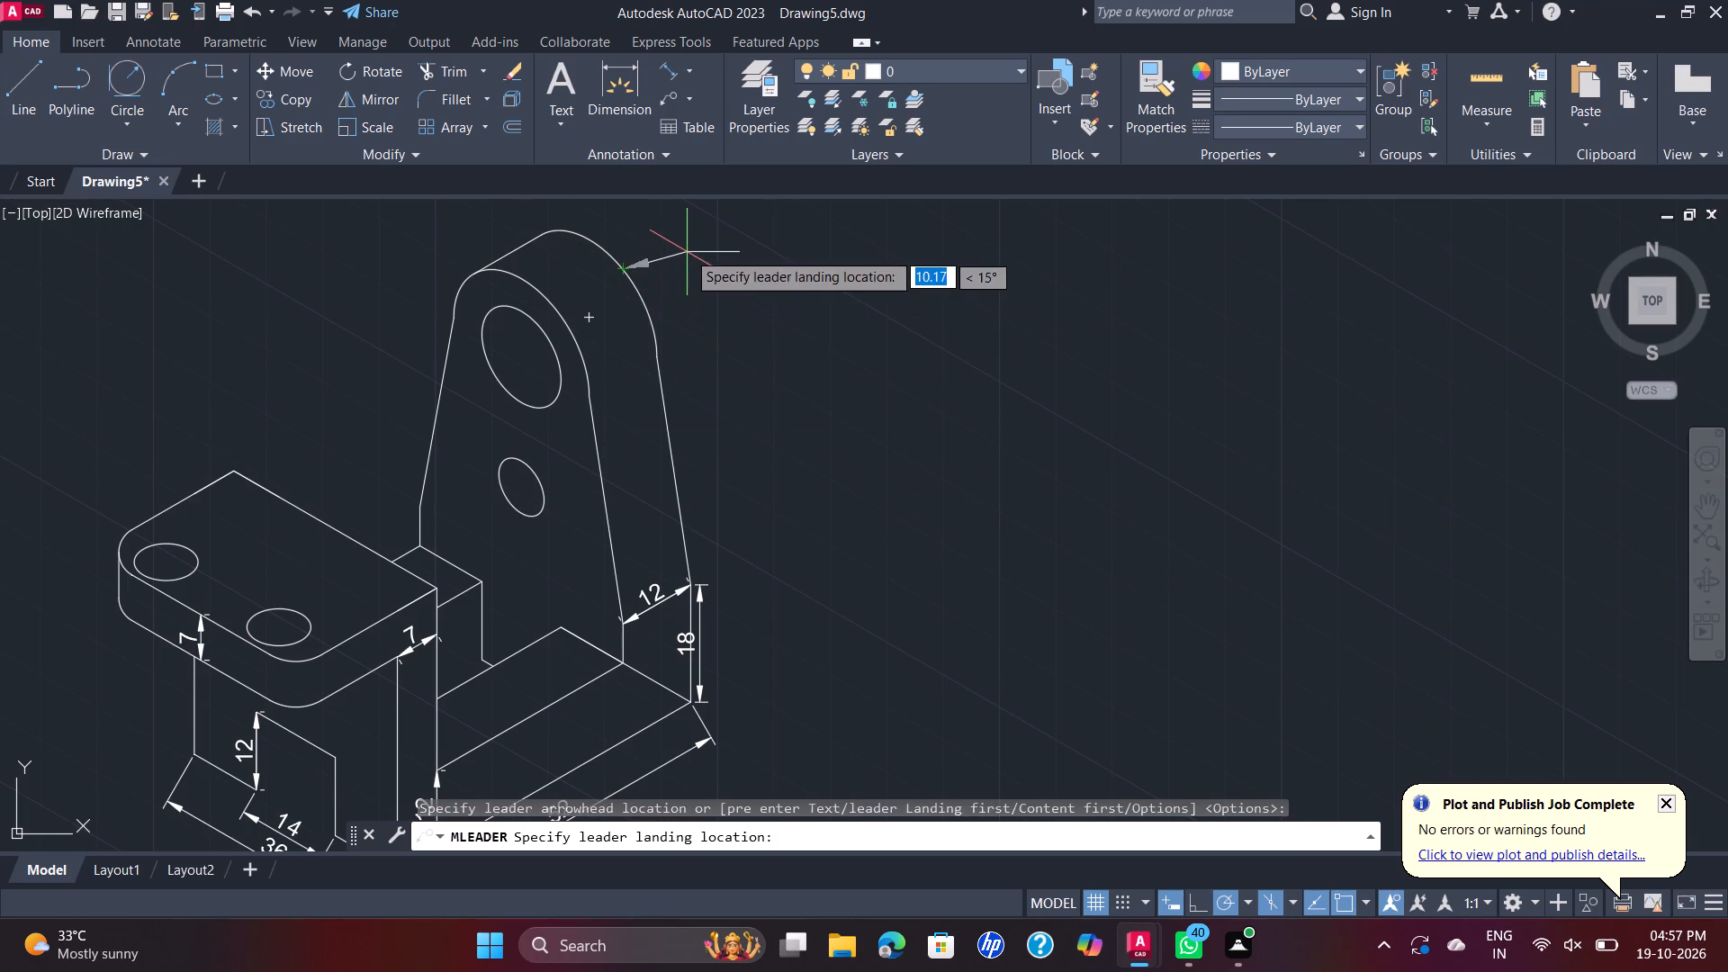
left_click(686, 250)
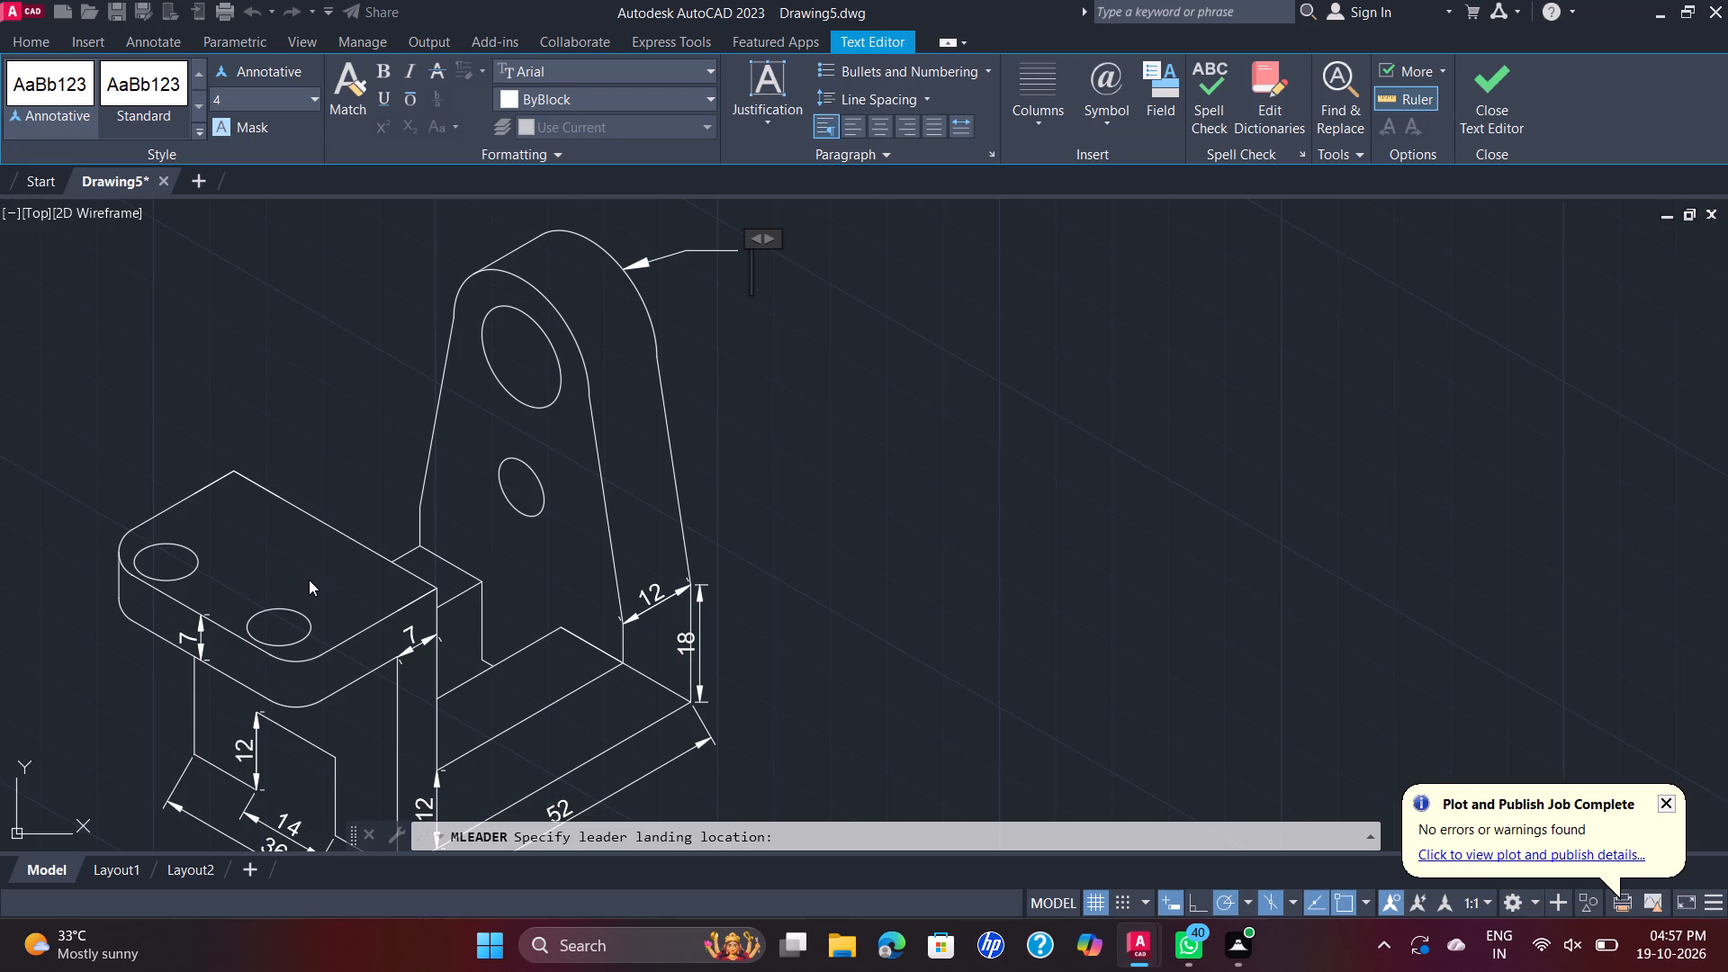
scroll(309, 578, "down", 2)
scroll(484, 428, "up", 2)
middle_click_drag(479, 429, 1107, 277)
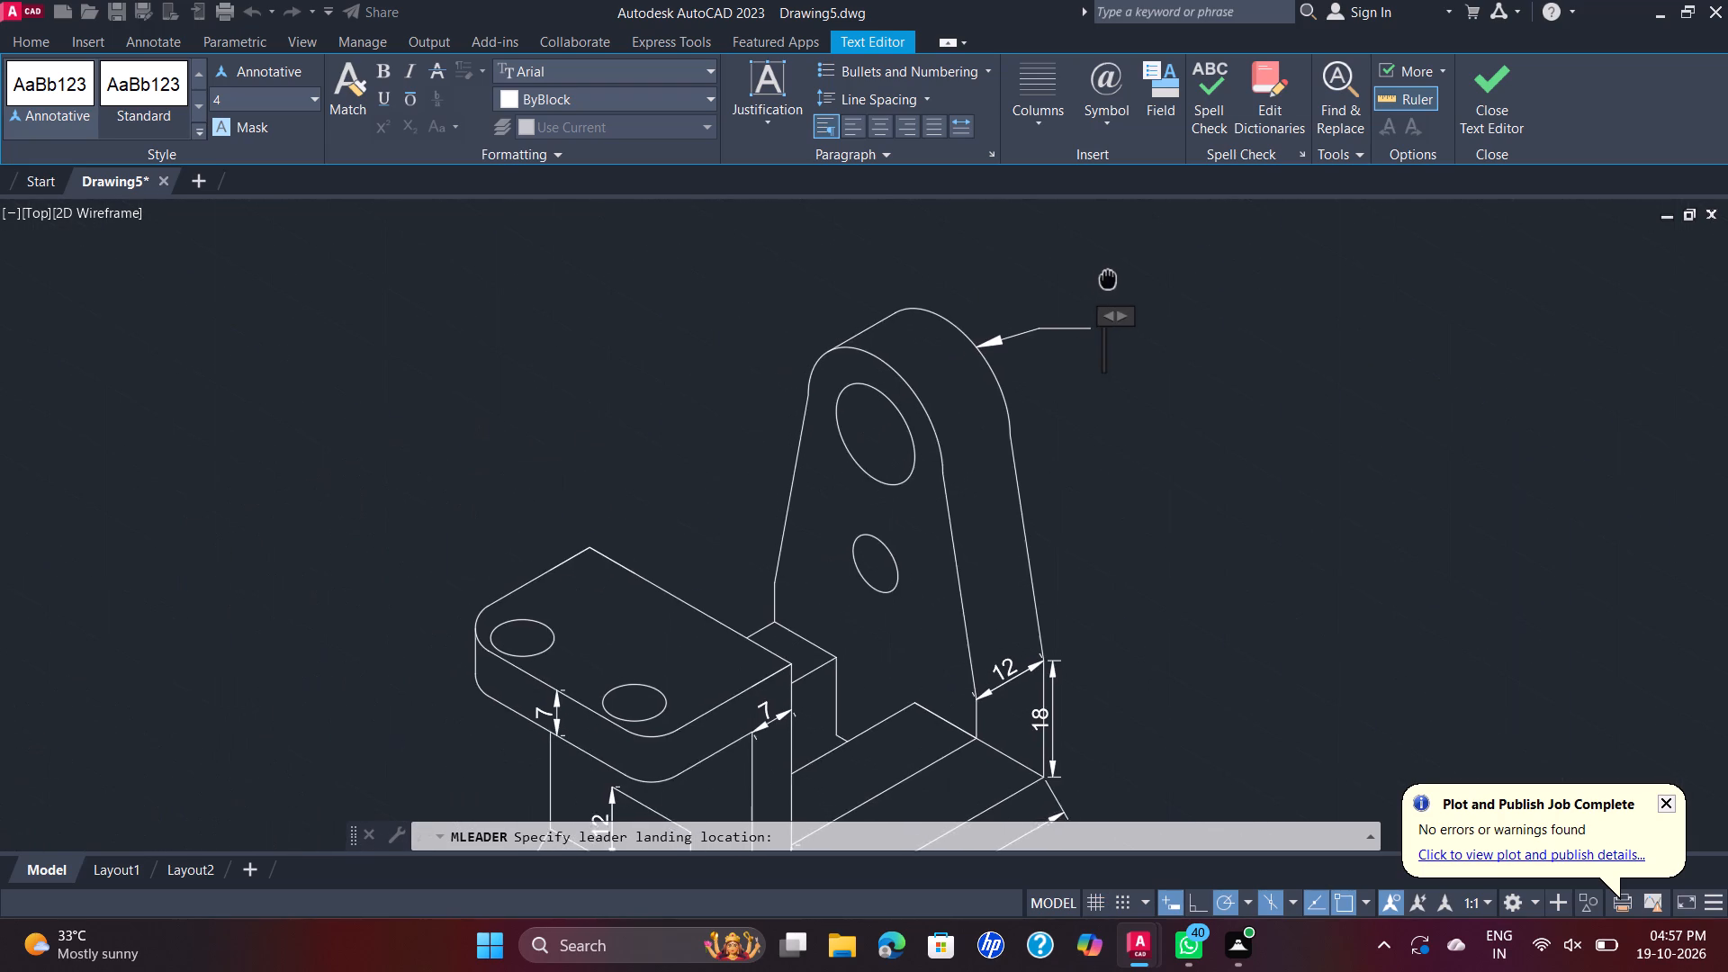
middle_click_drag(1107, 277, 1067, 256)
scroll(1022, 415, "down", 1)
scroll(1067, 356, "up", 1)
middle_click_drag(1058, 355, 913, 404)
scroll(913, 404, "up", 2)
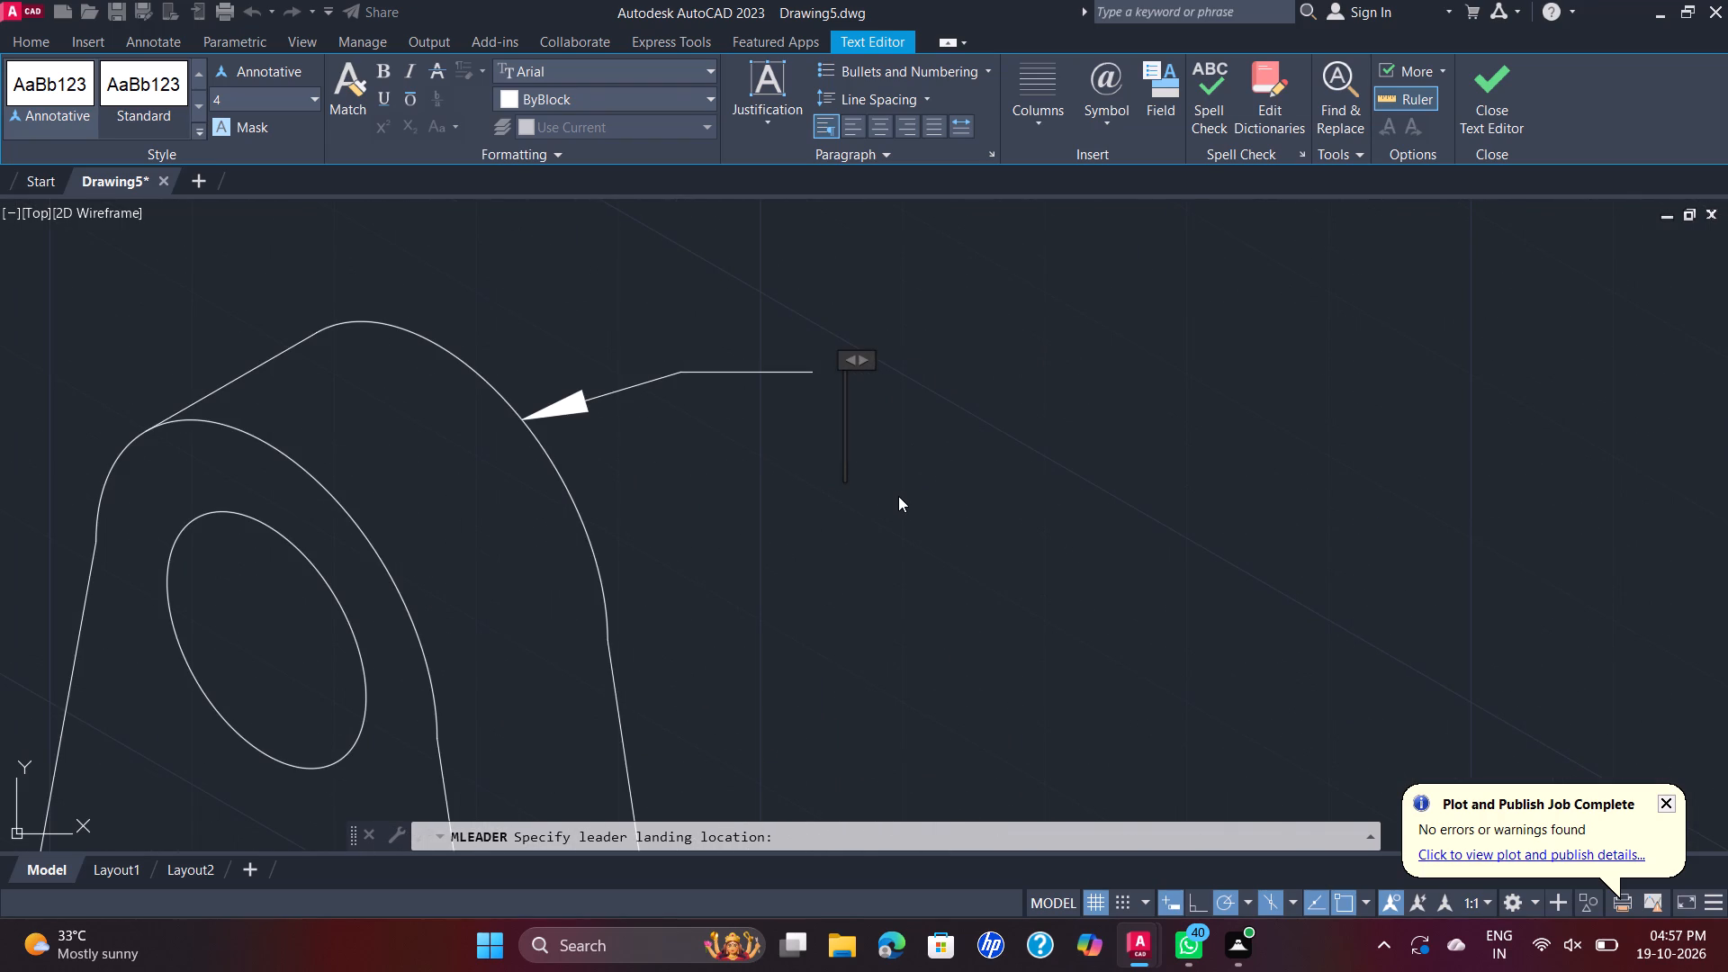
scroll(898, 496, "down", 3)
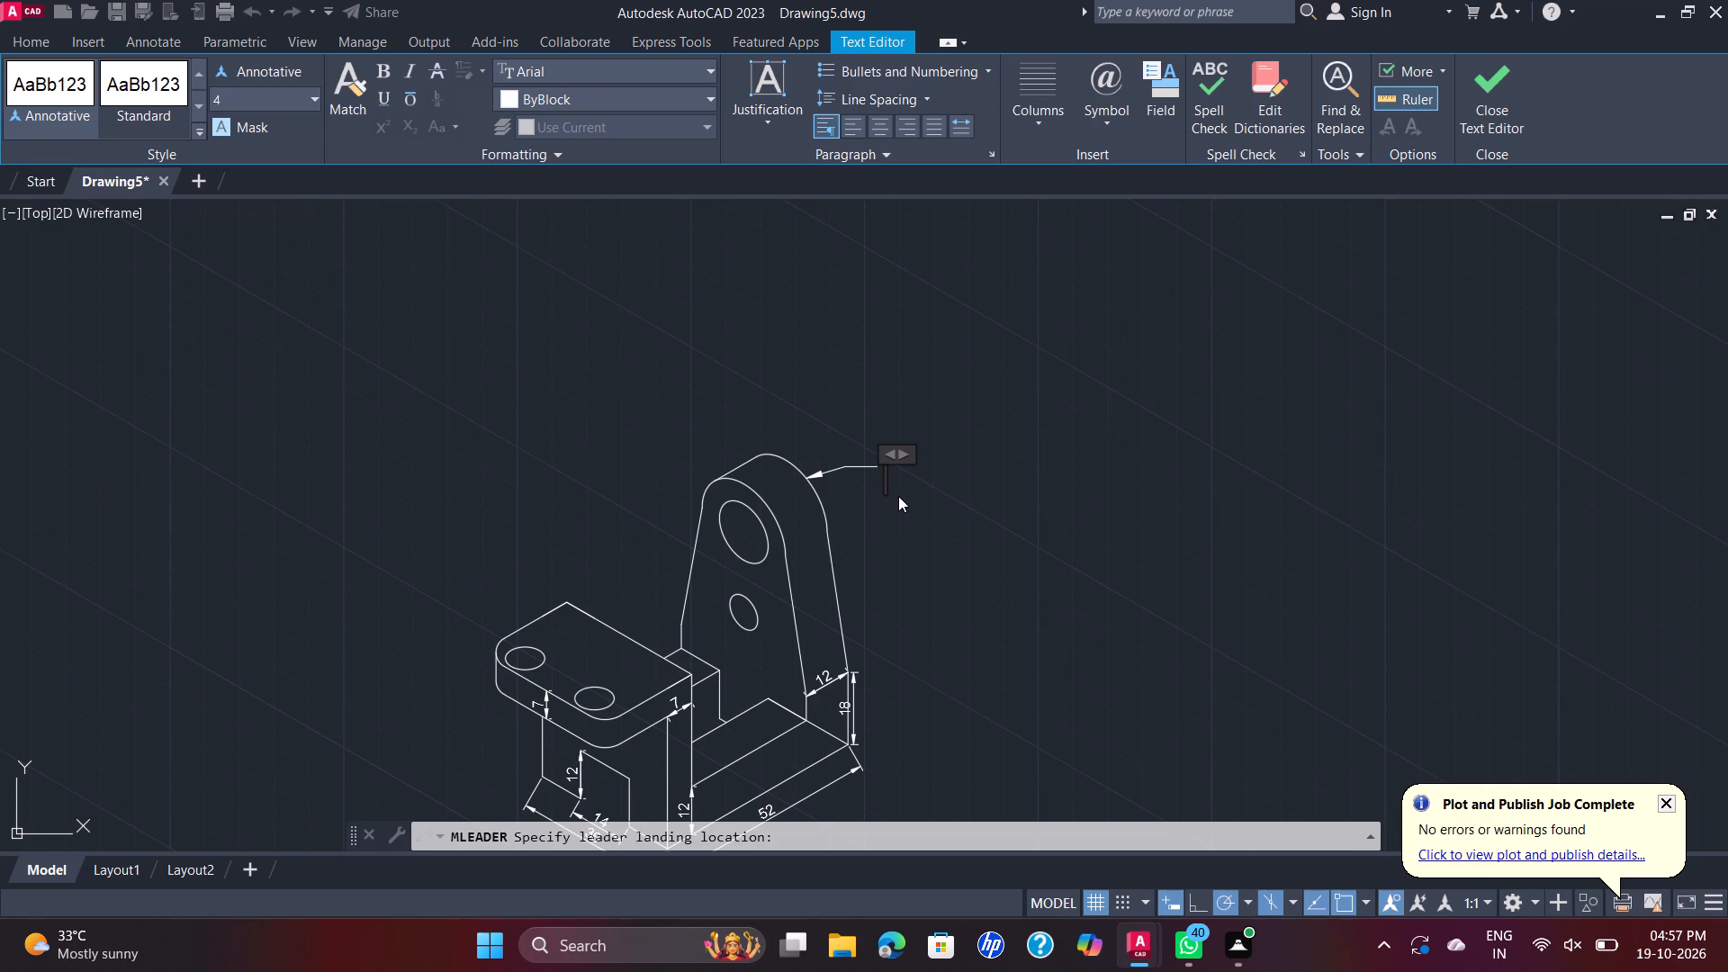
key("r")
type("12")
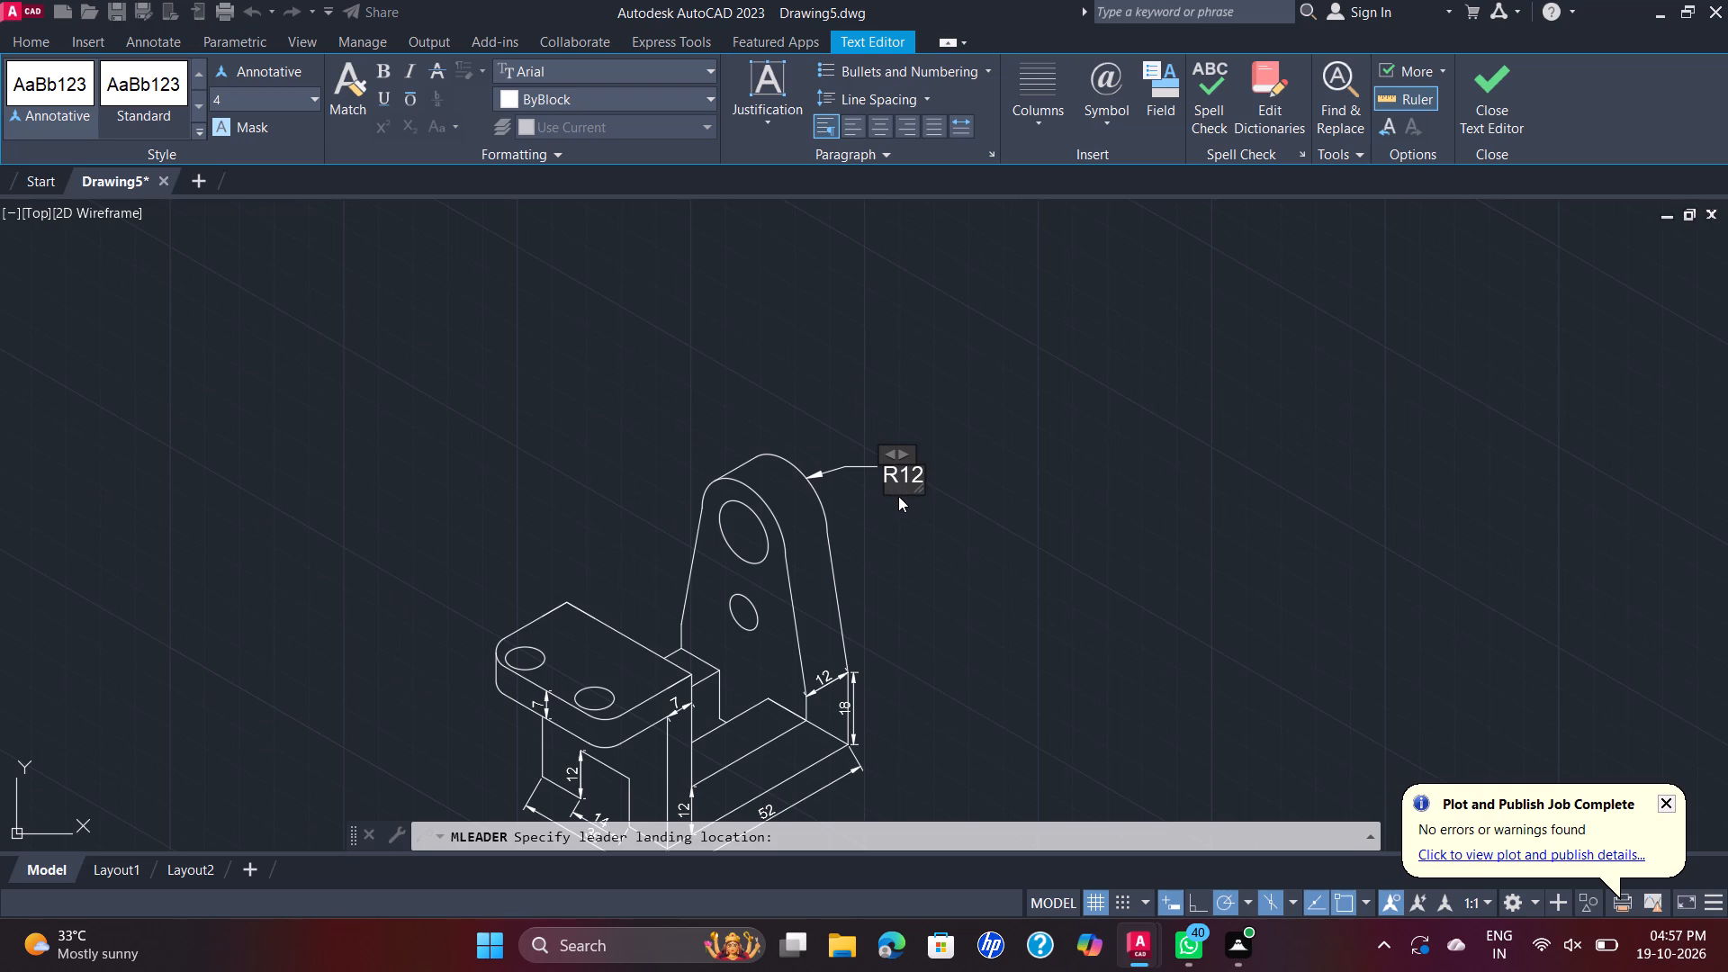
left_click(898, 496)
left_click(898, 496)
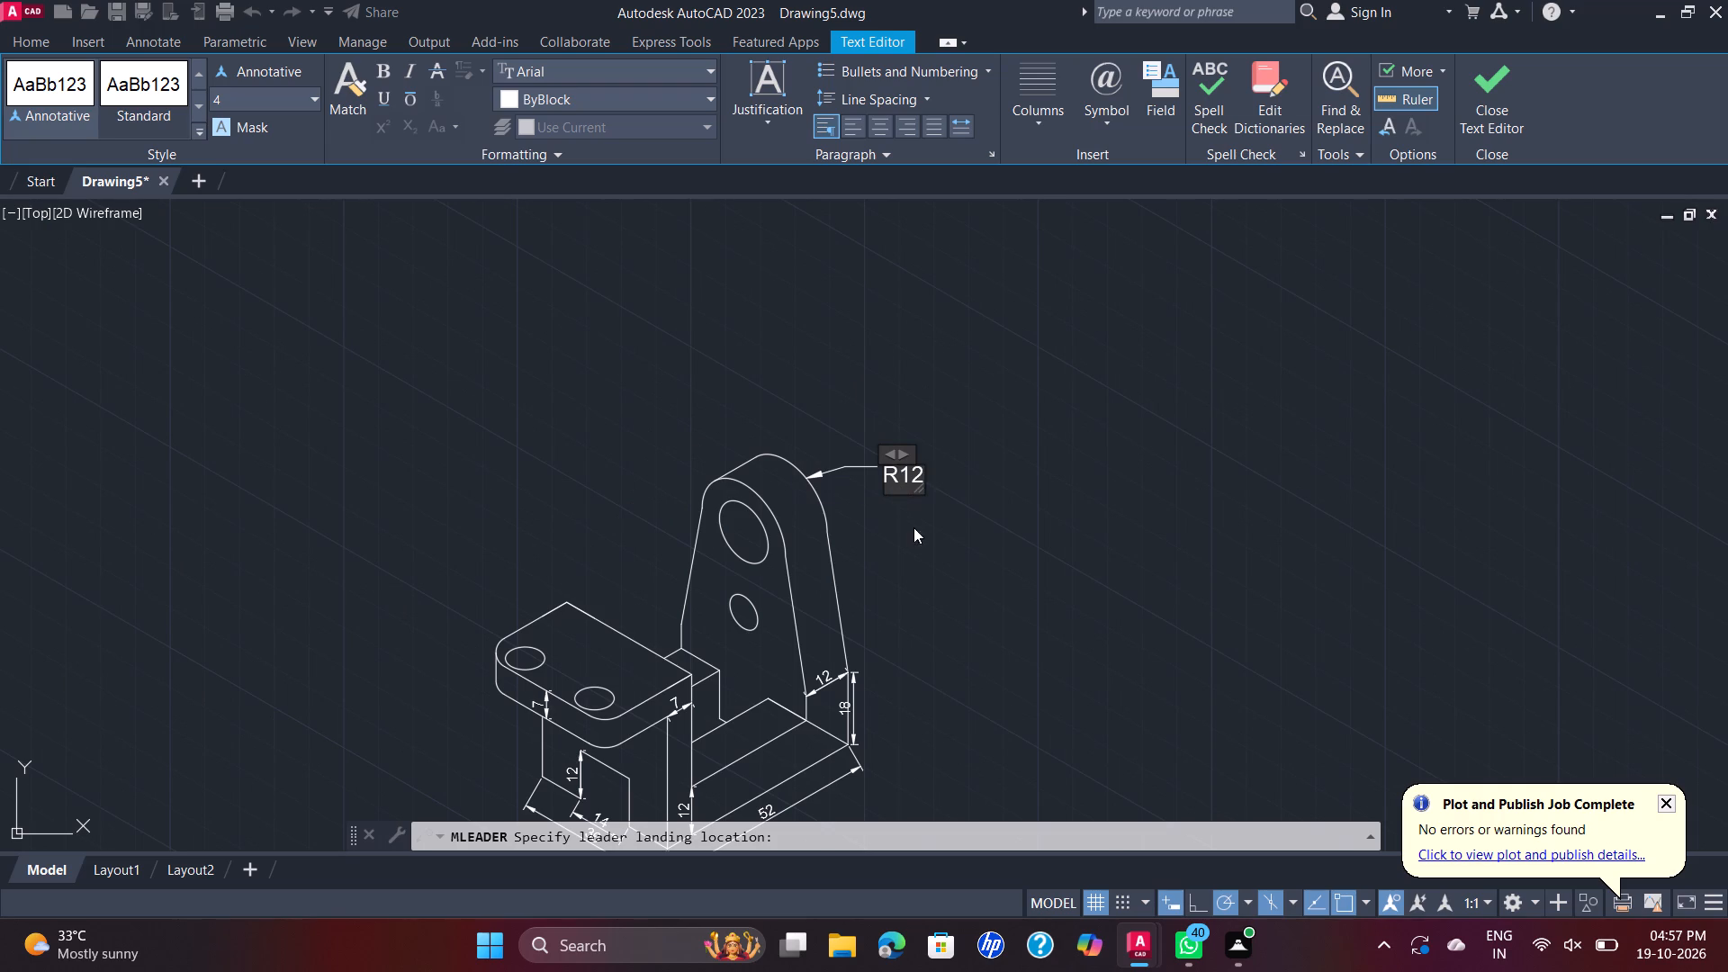
left_click(914, 528)
Add a horizontal multileader labelled Ø14 pointing to the upright's large upper hole, with its text outside the bracket.
key("space")
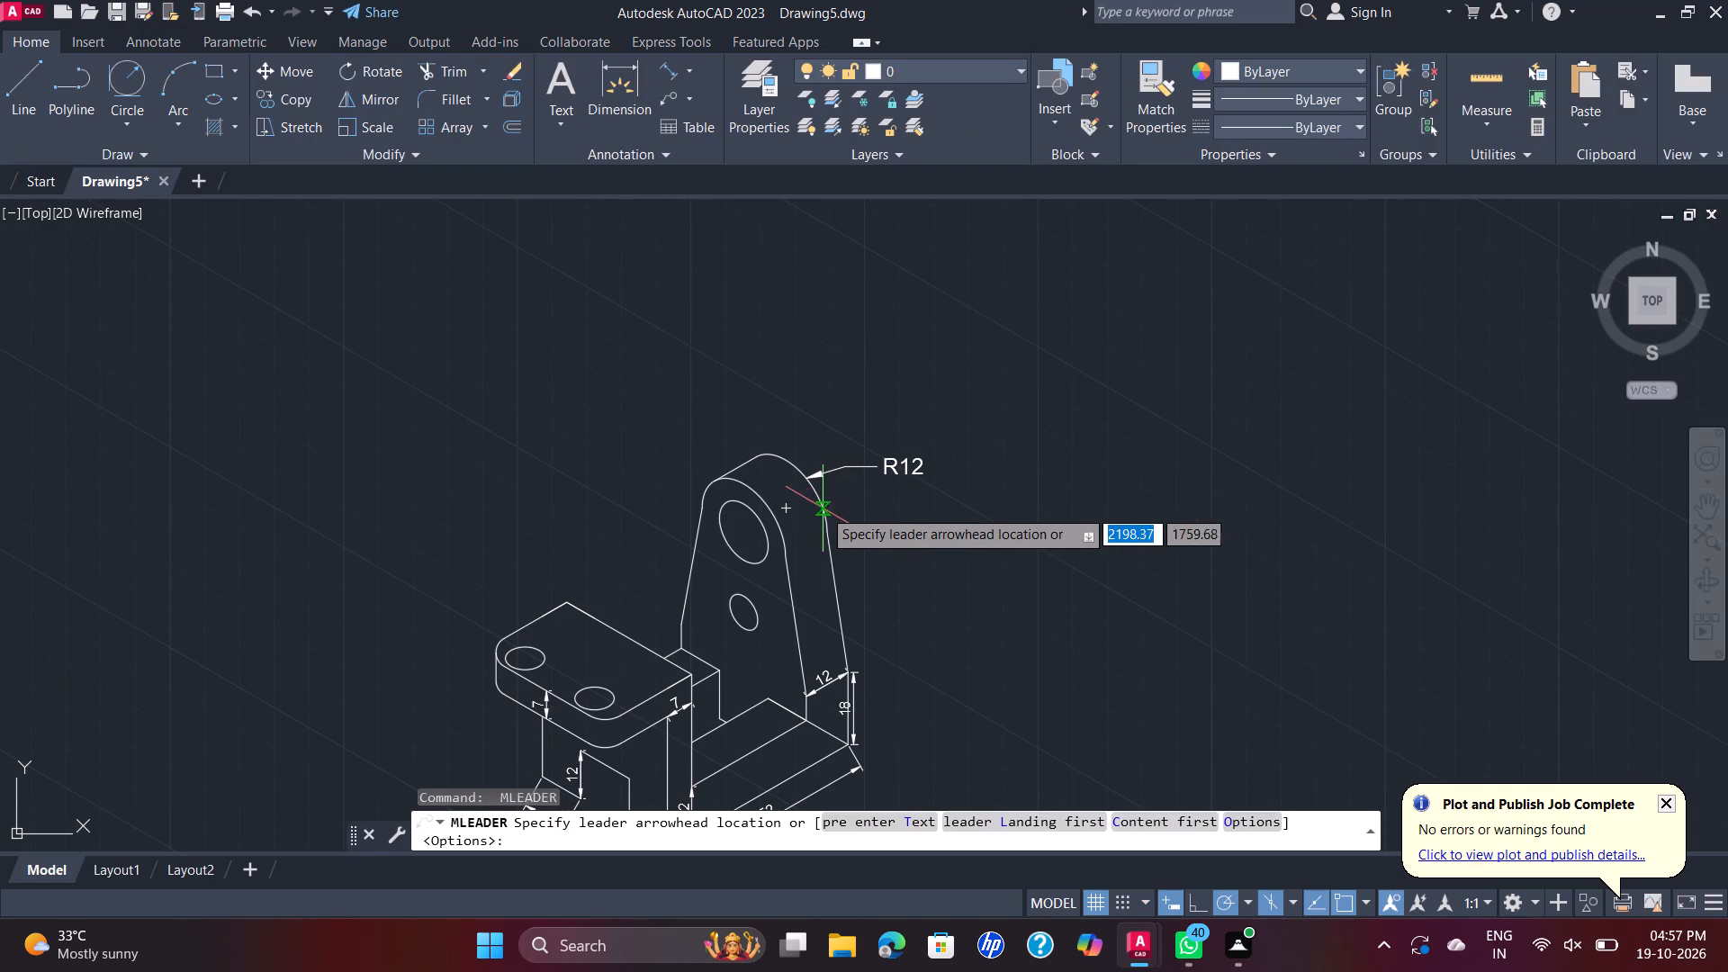
left_click(761, 523)
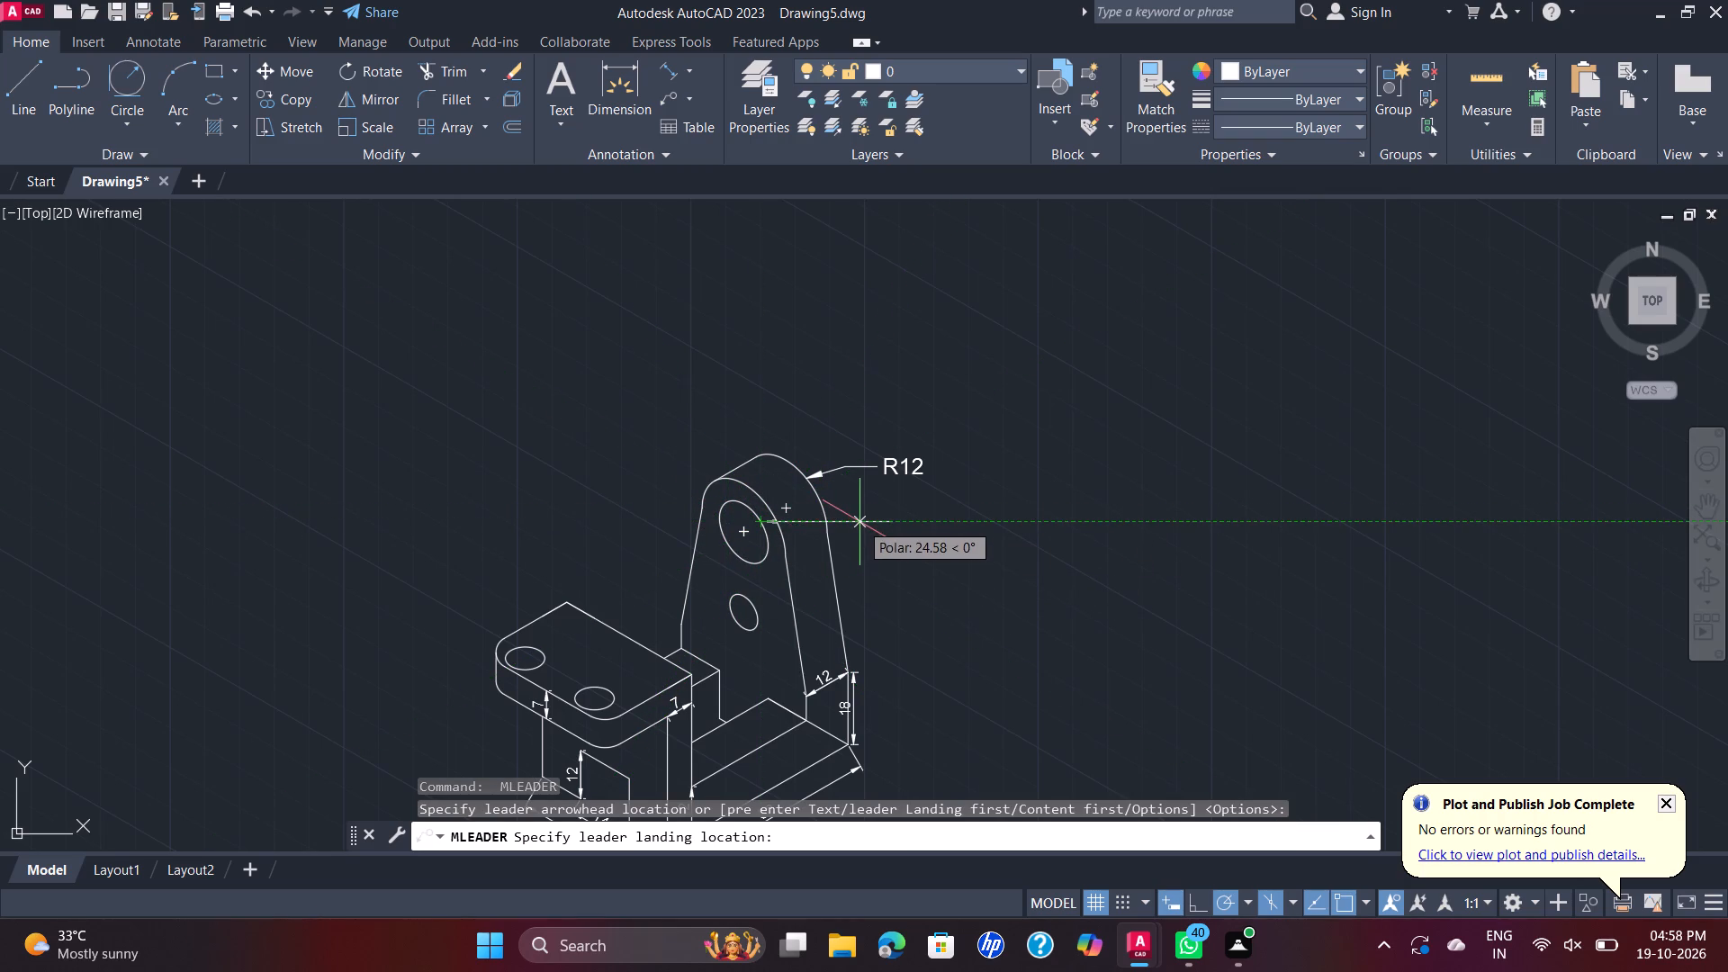
left_click(860, 521)
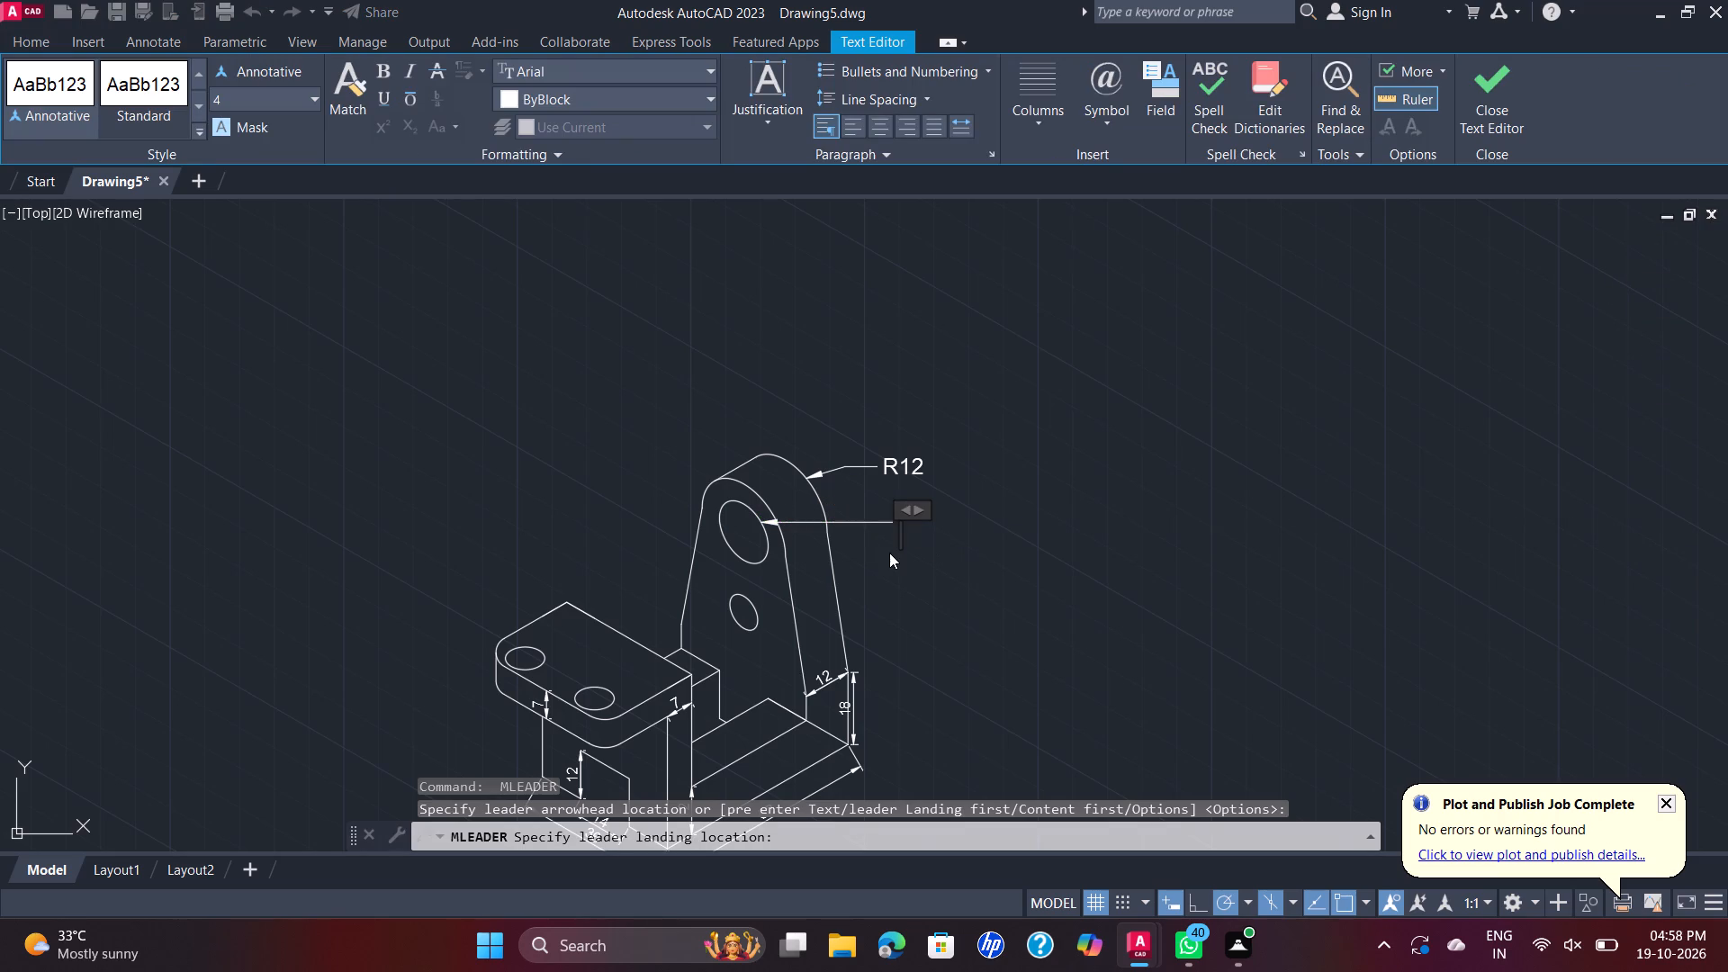
left_click(1120, 128)
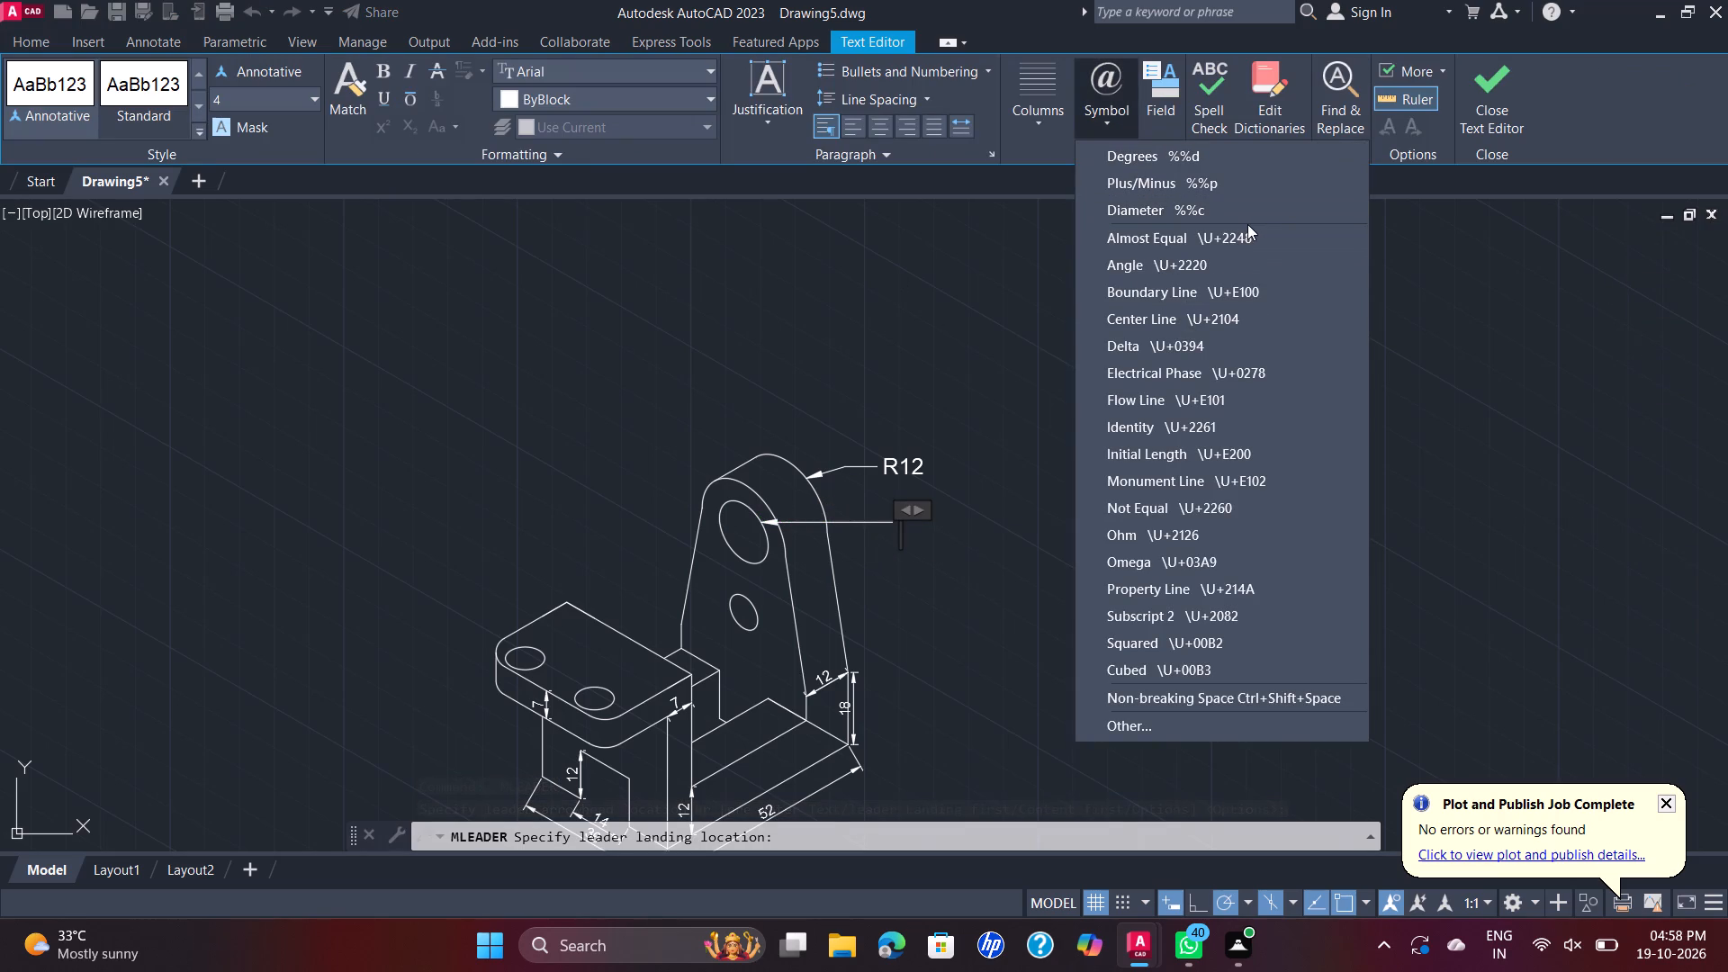
left_click(1239, 213)
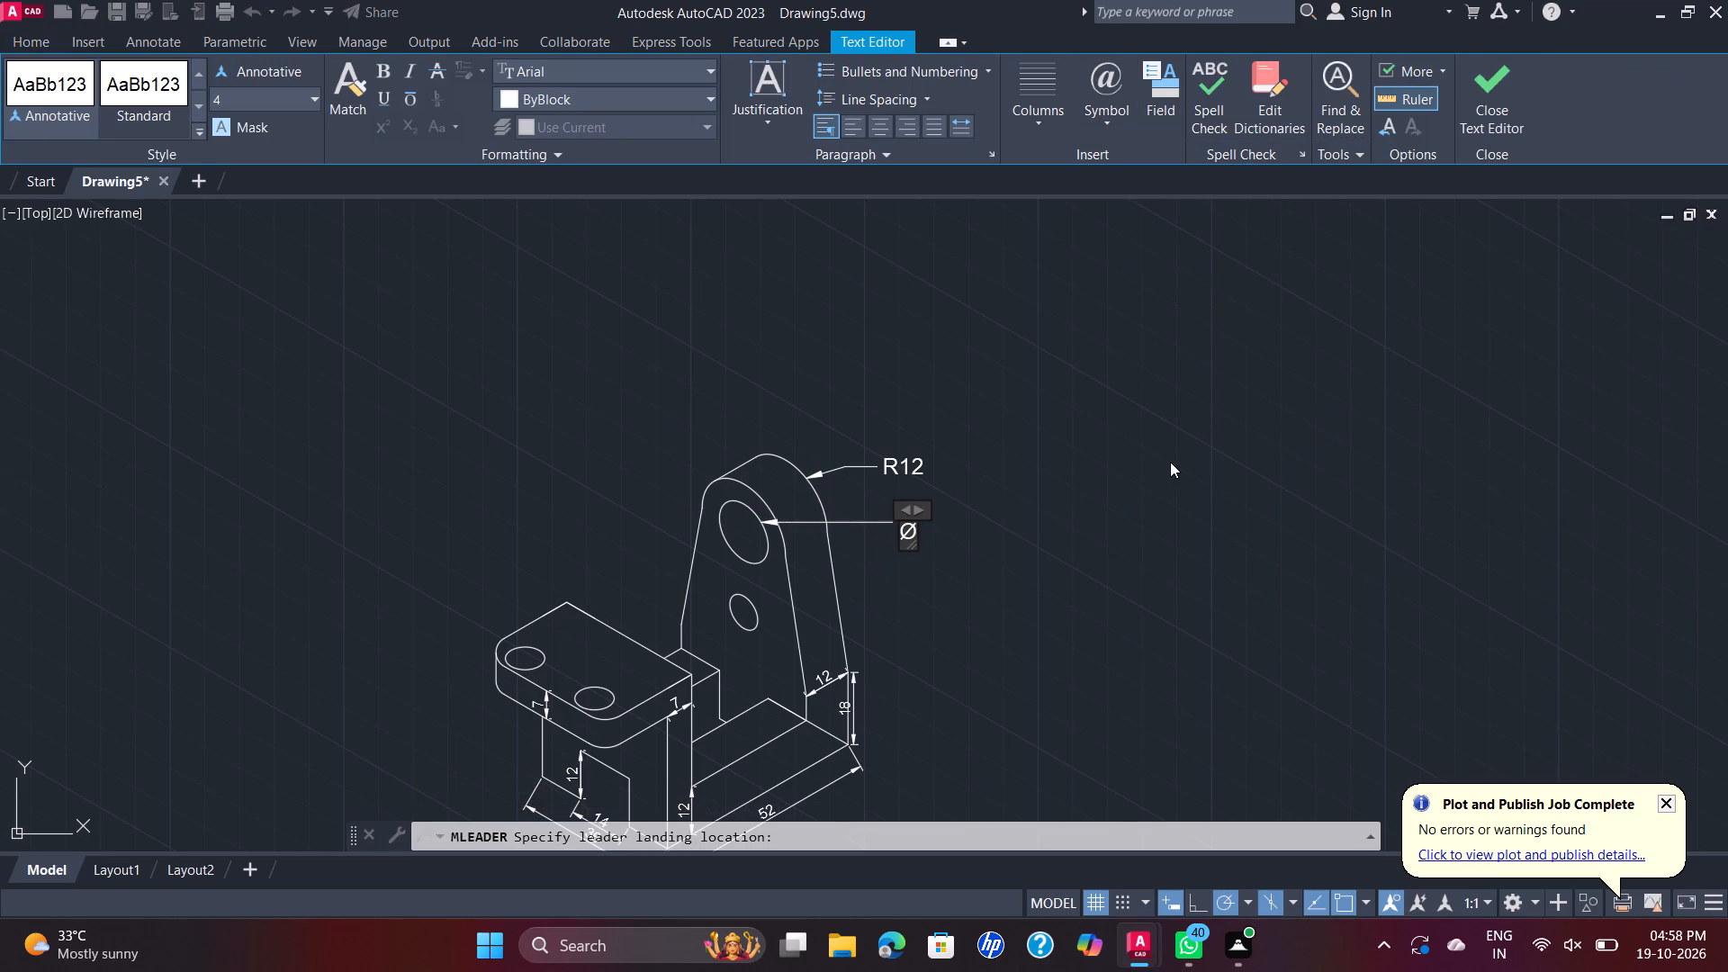
type("14")
left_click(1170, 462)
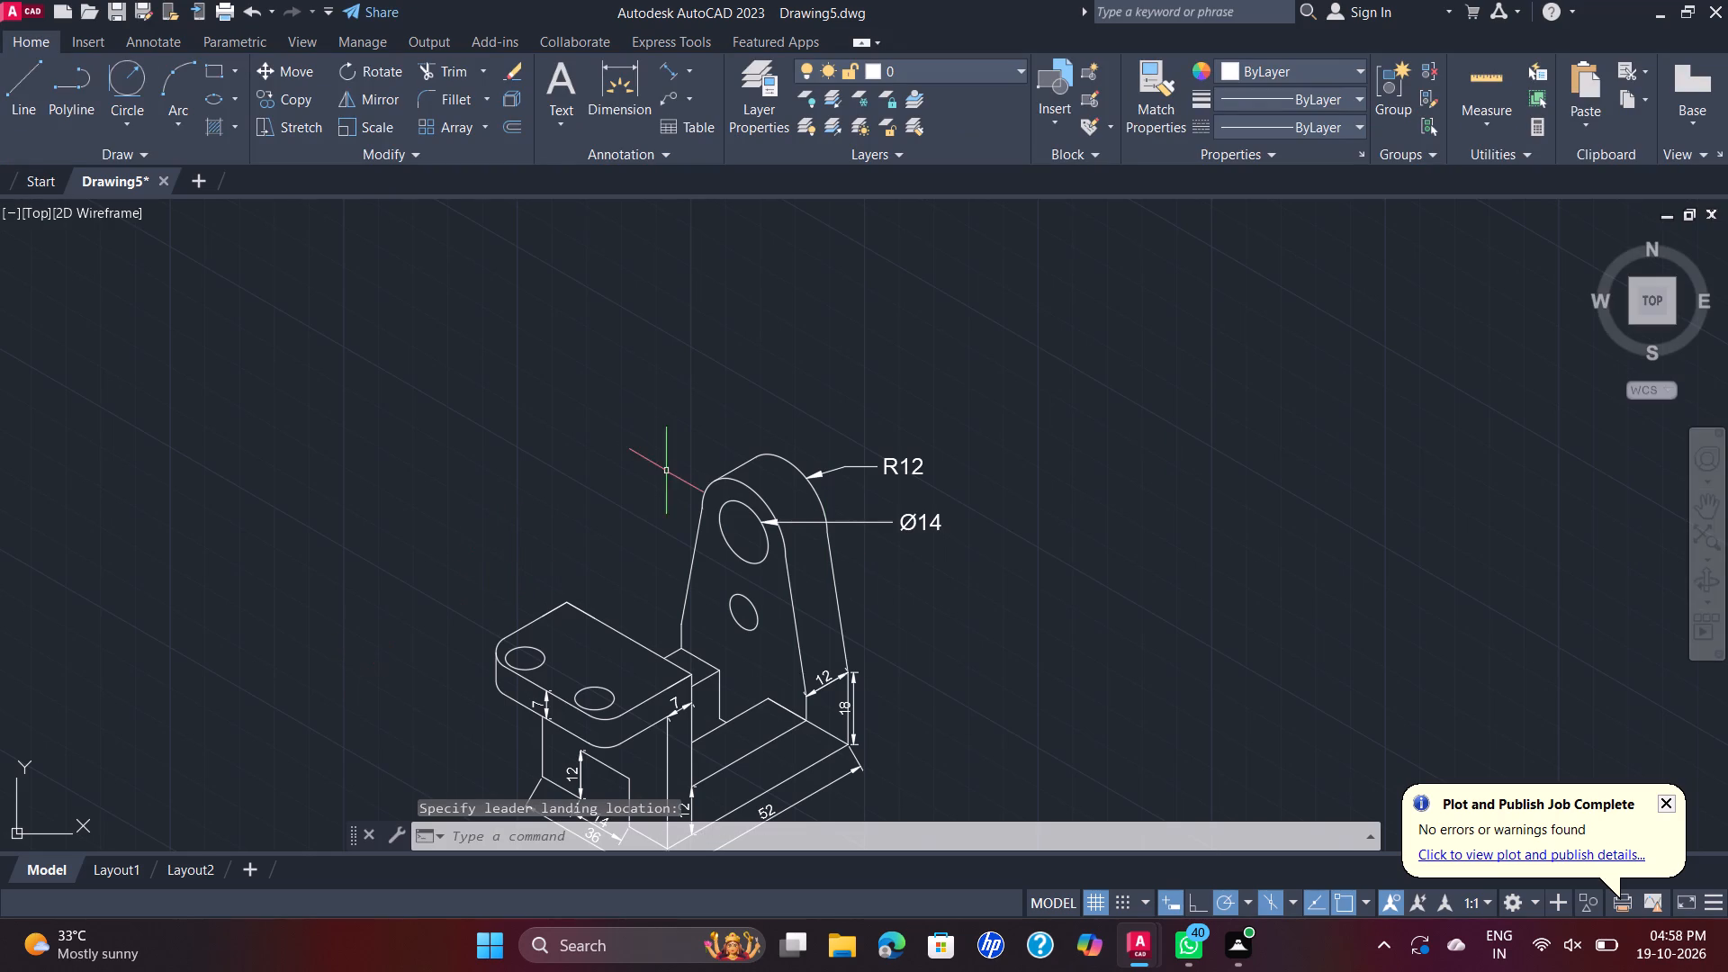
Add a vertical aligned dimension between the centres of the upright's two holes, placed directly on their centreline.
left_click(670, 67)
left_click(745, 535)
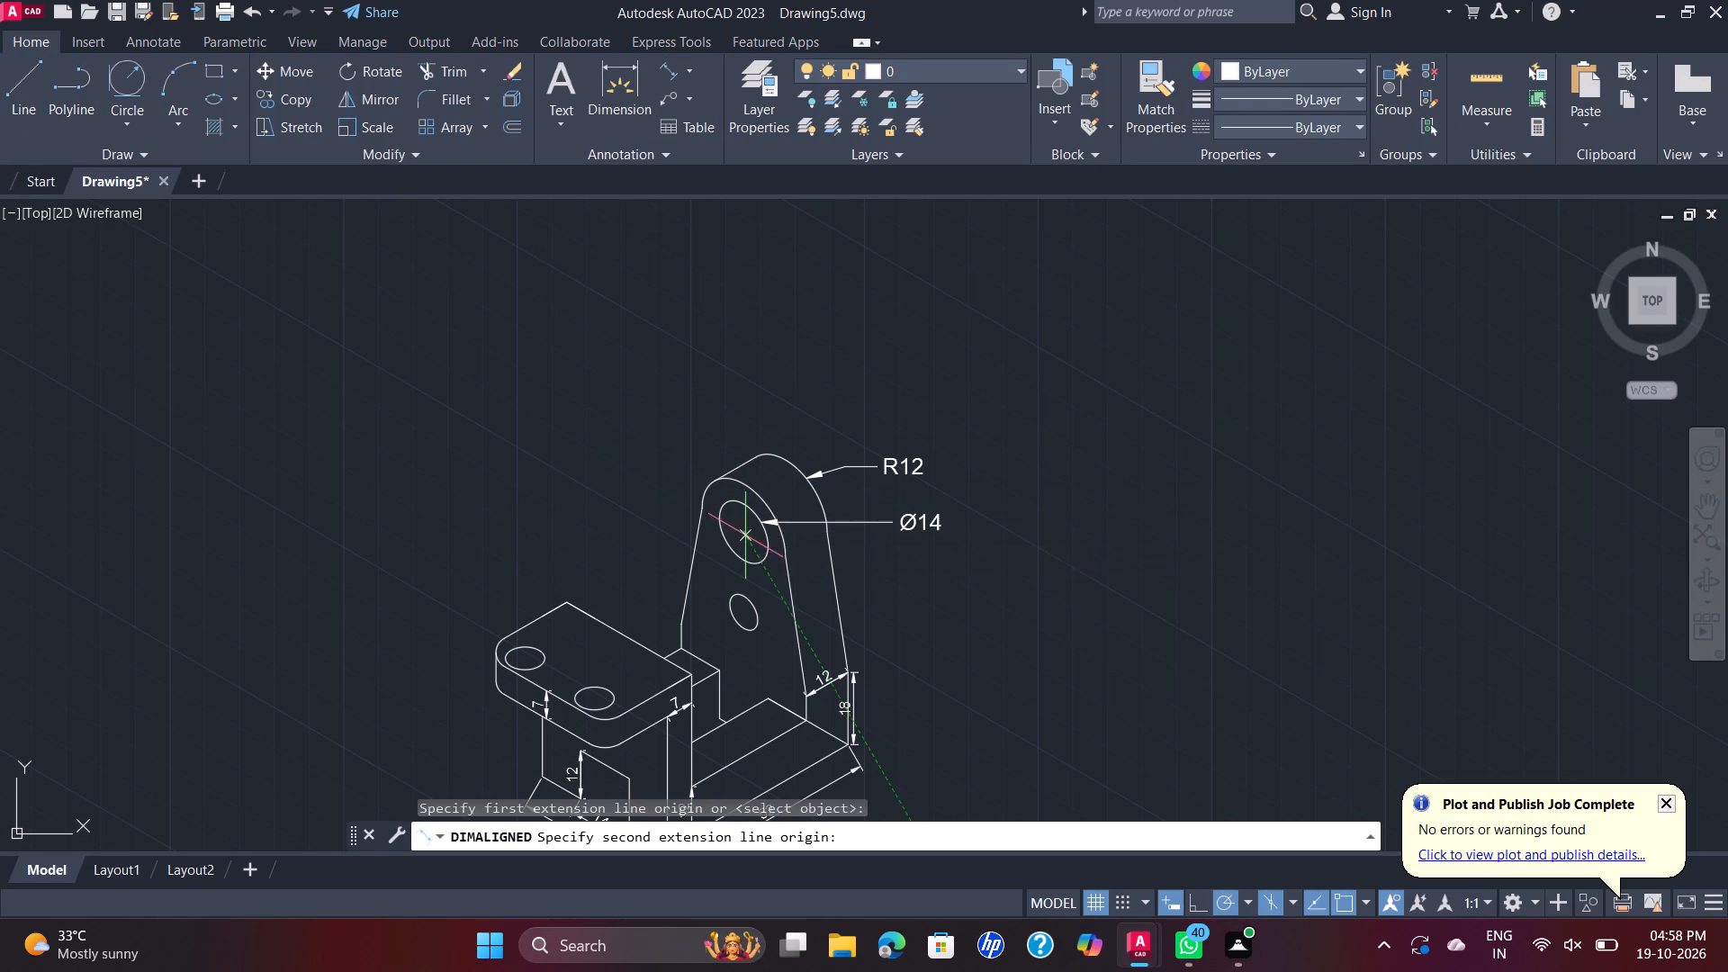
left_click(744, 612)
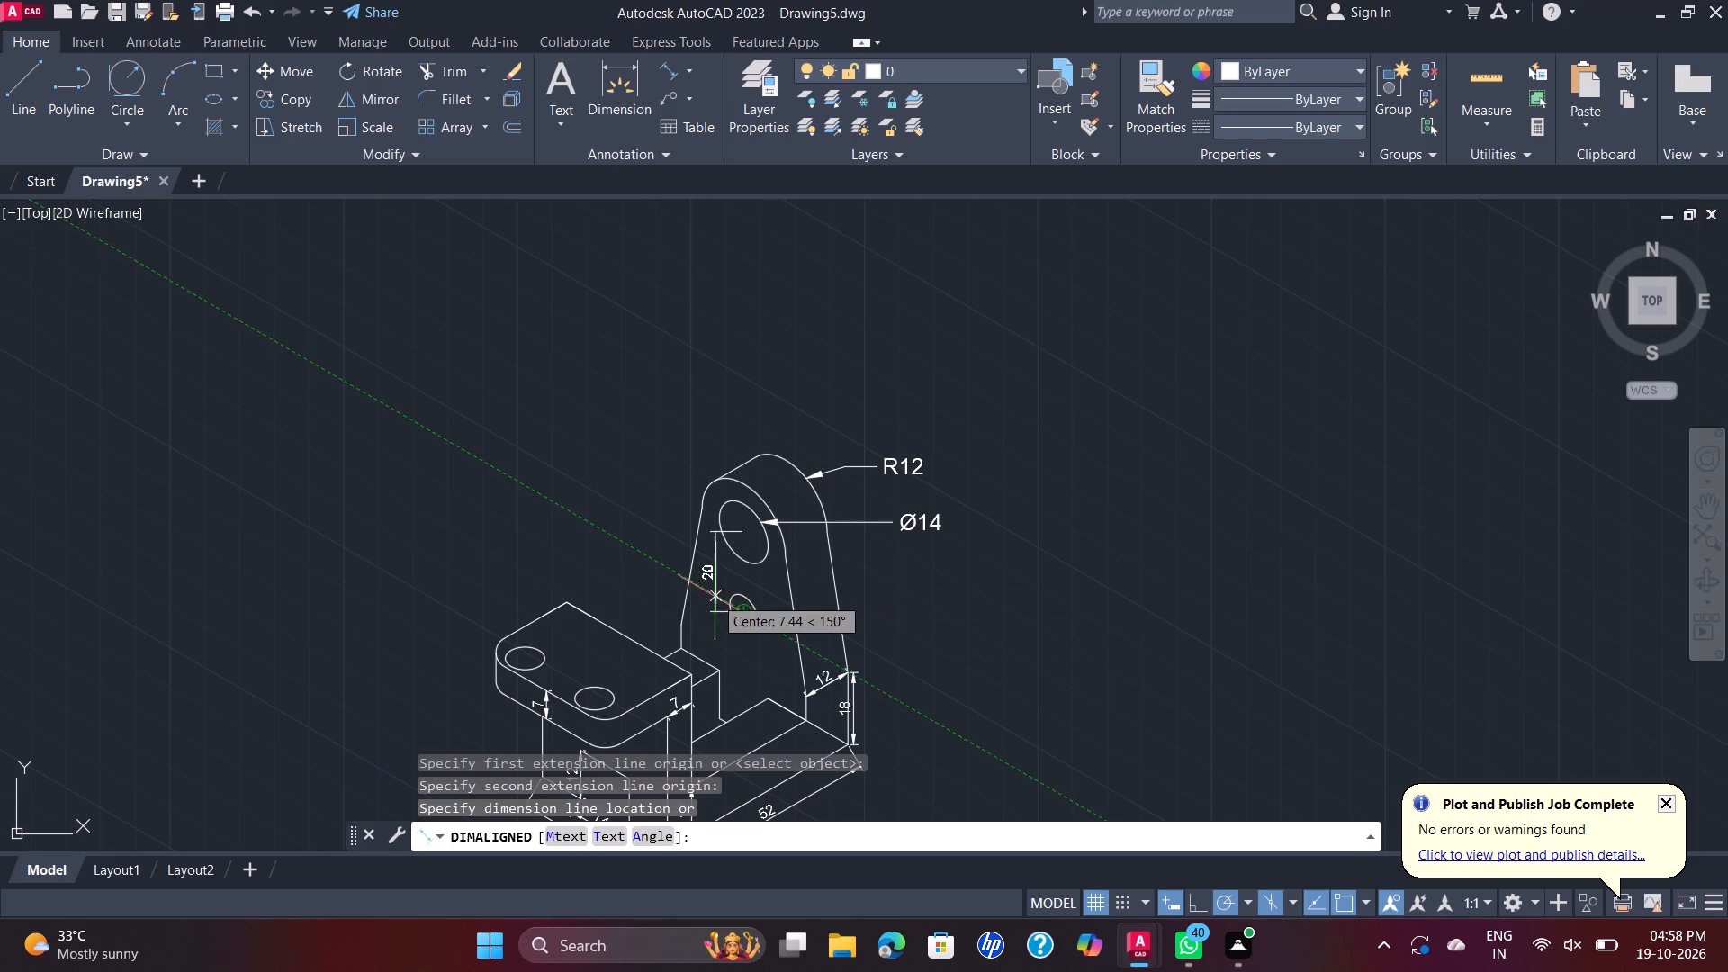
left_click(742, 591)
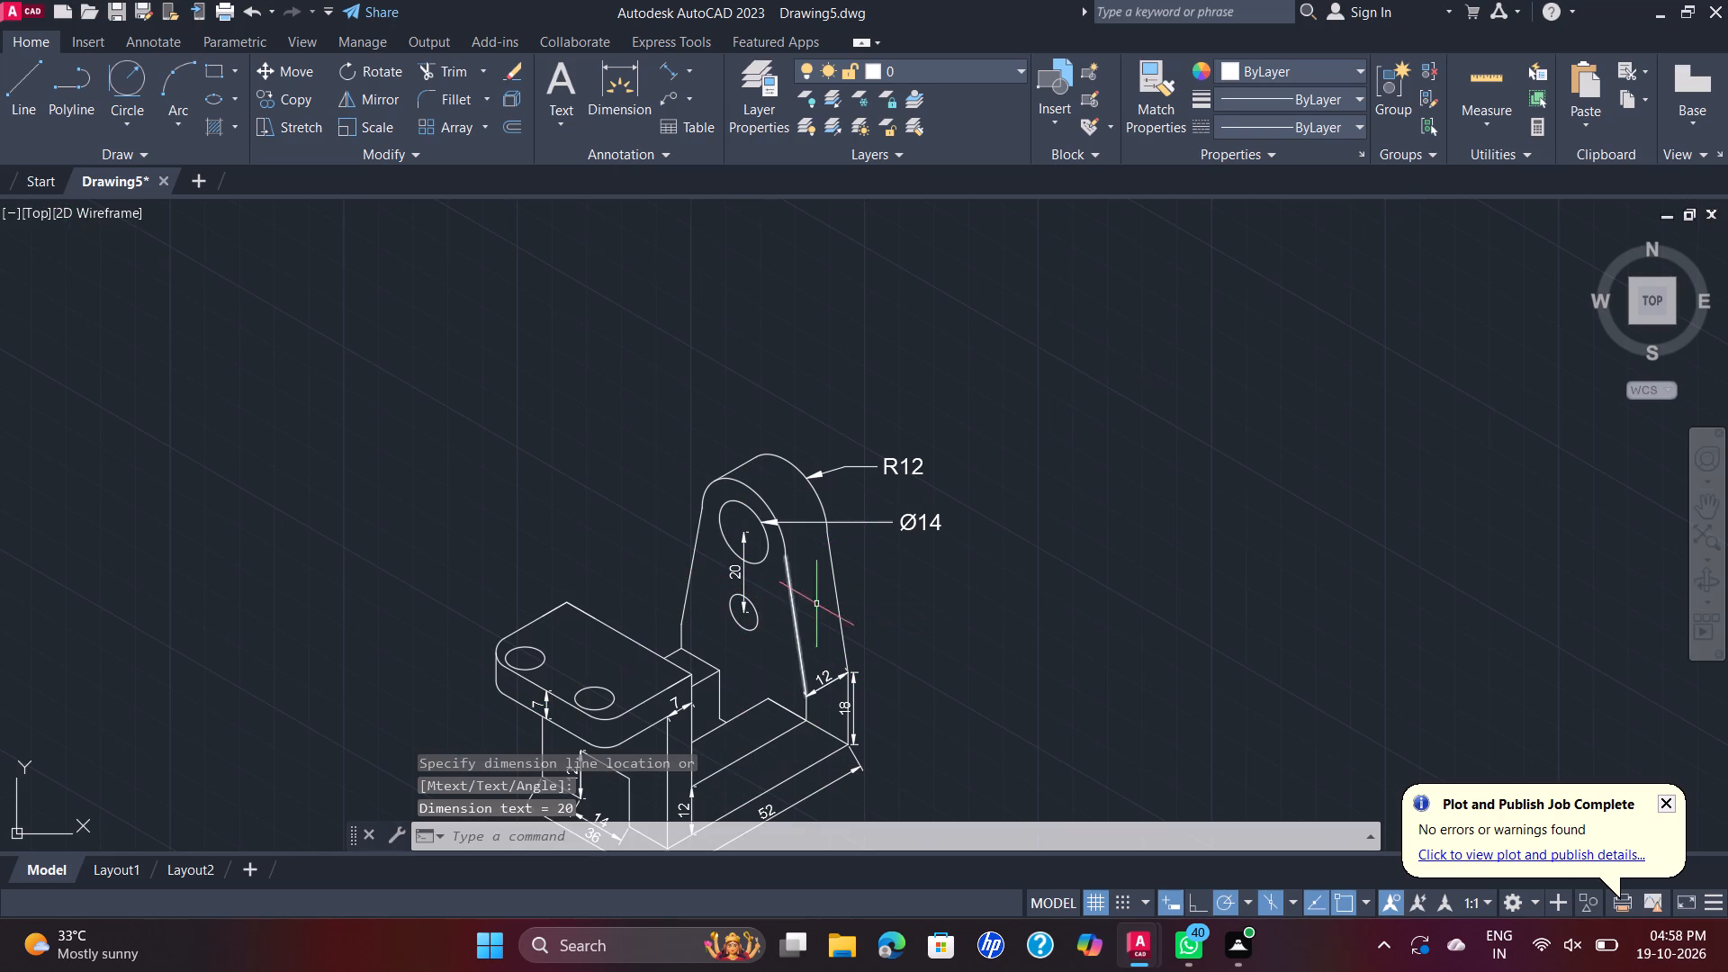
Add an aligned dimension between the centres of the flap's two holes, placed directly on their centreline.
middle_click_drag(1050, 566, 1057, 480)
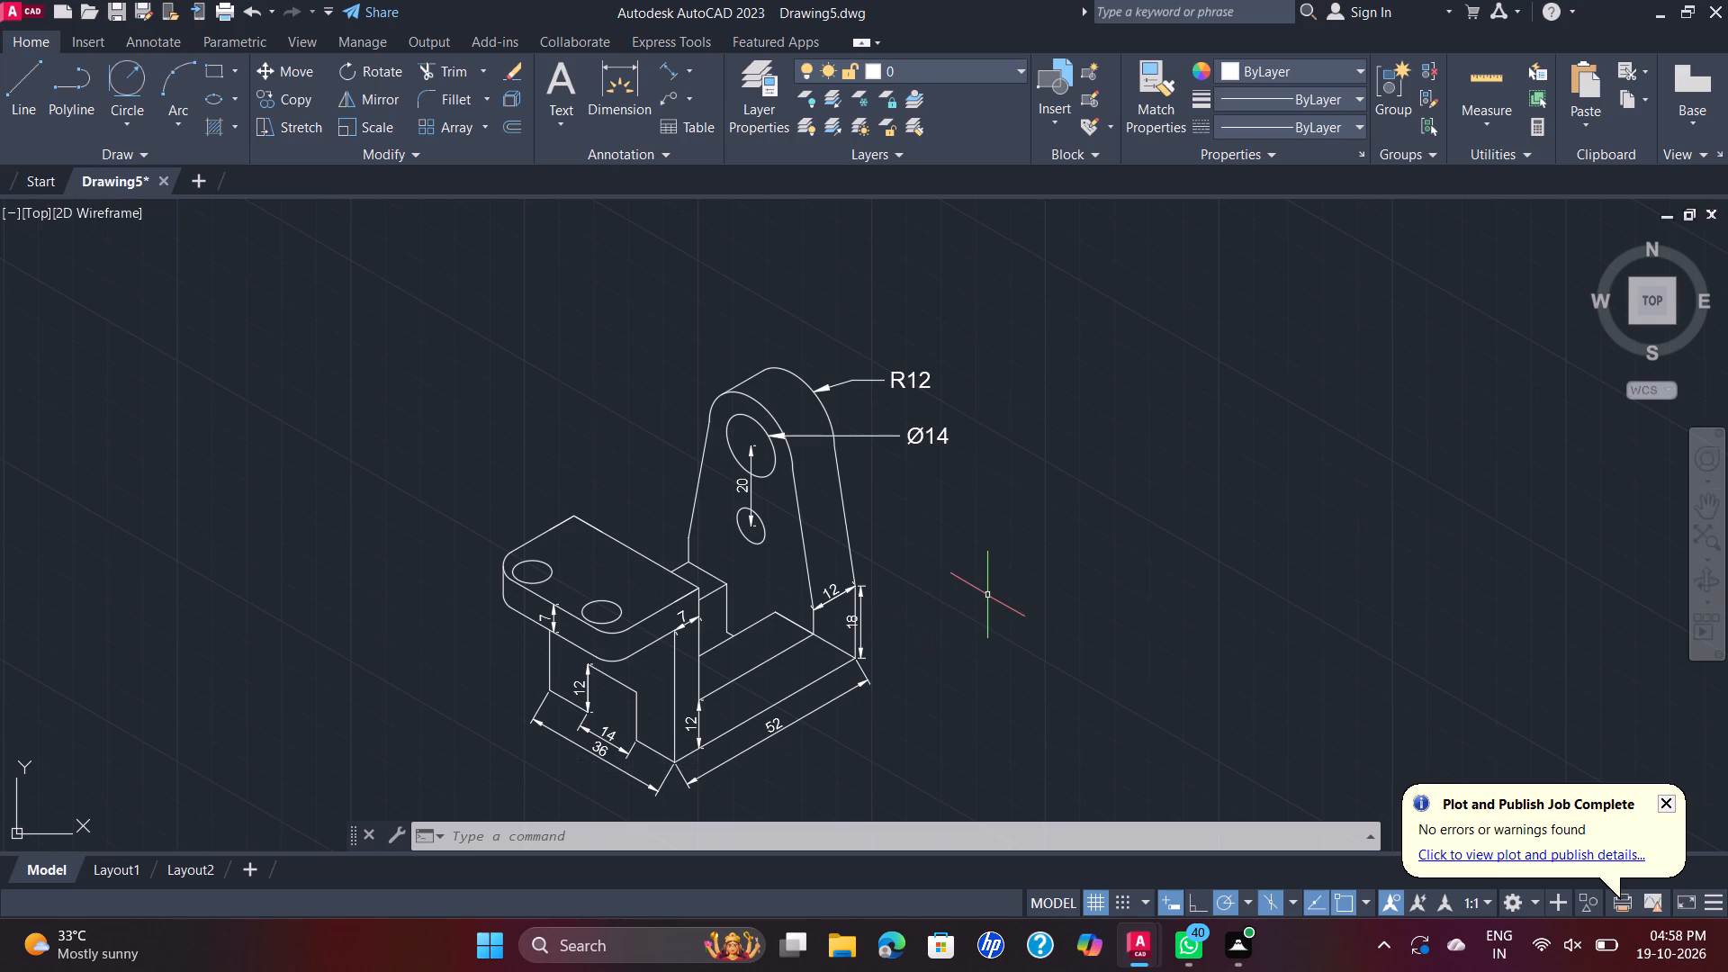
middle_click_drag(991, 589, 1016, 547)
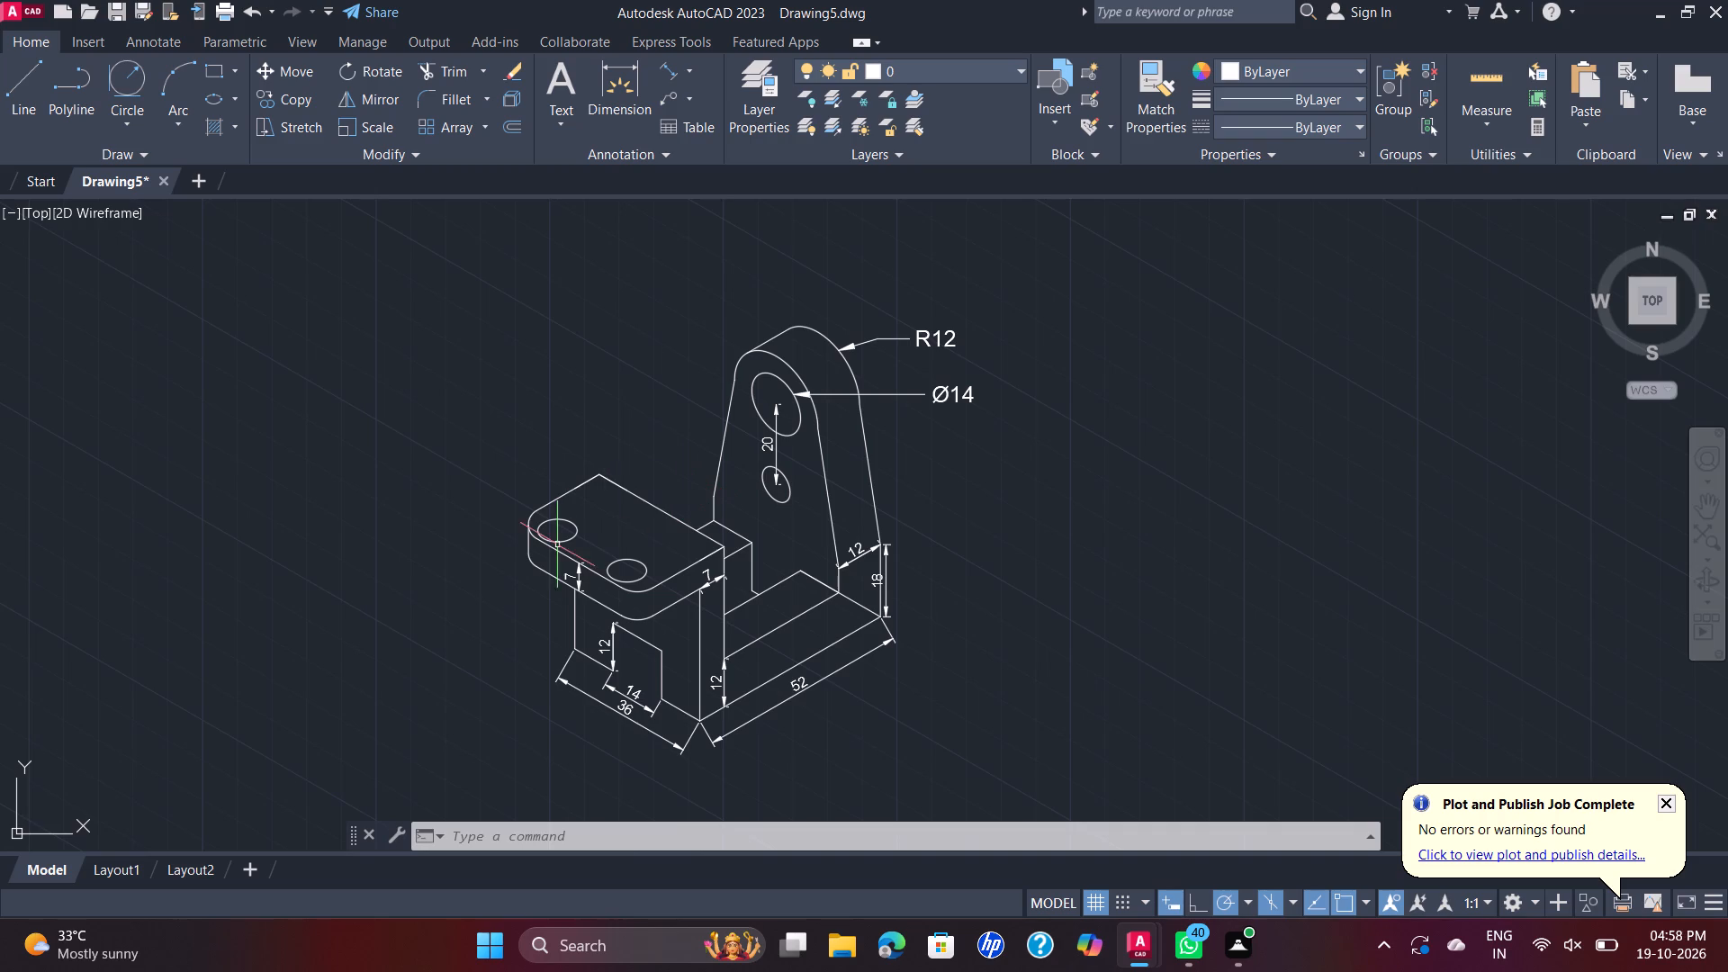
key("space")
left_click(557, 526)
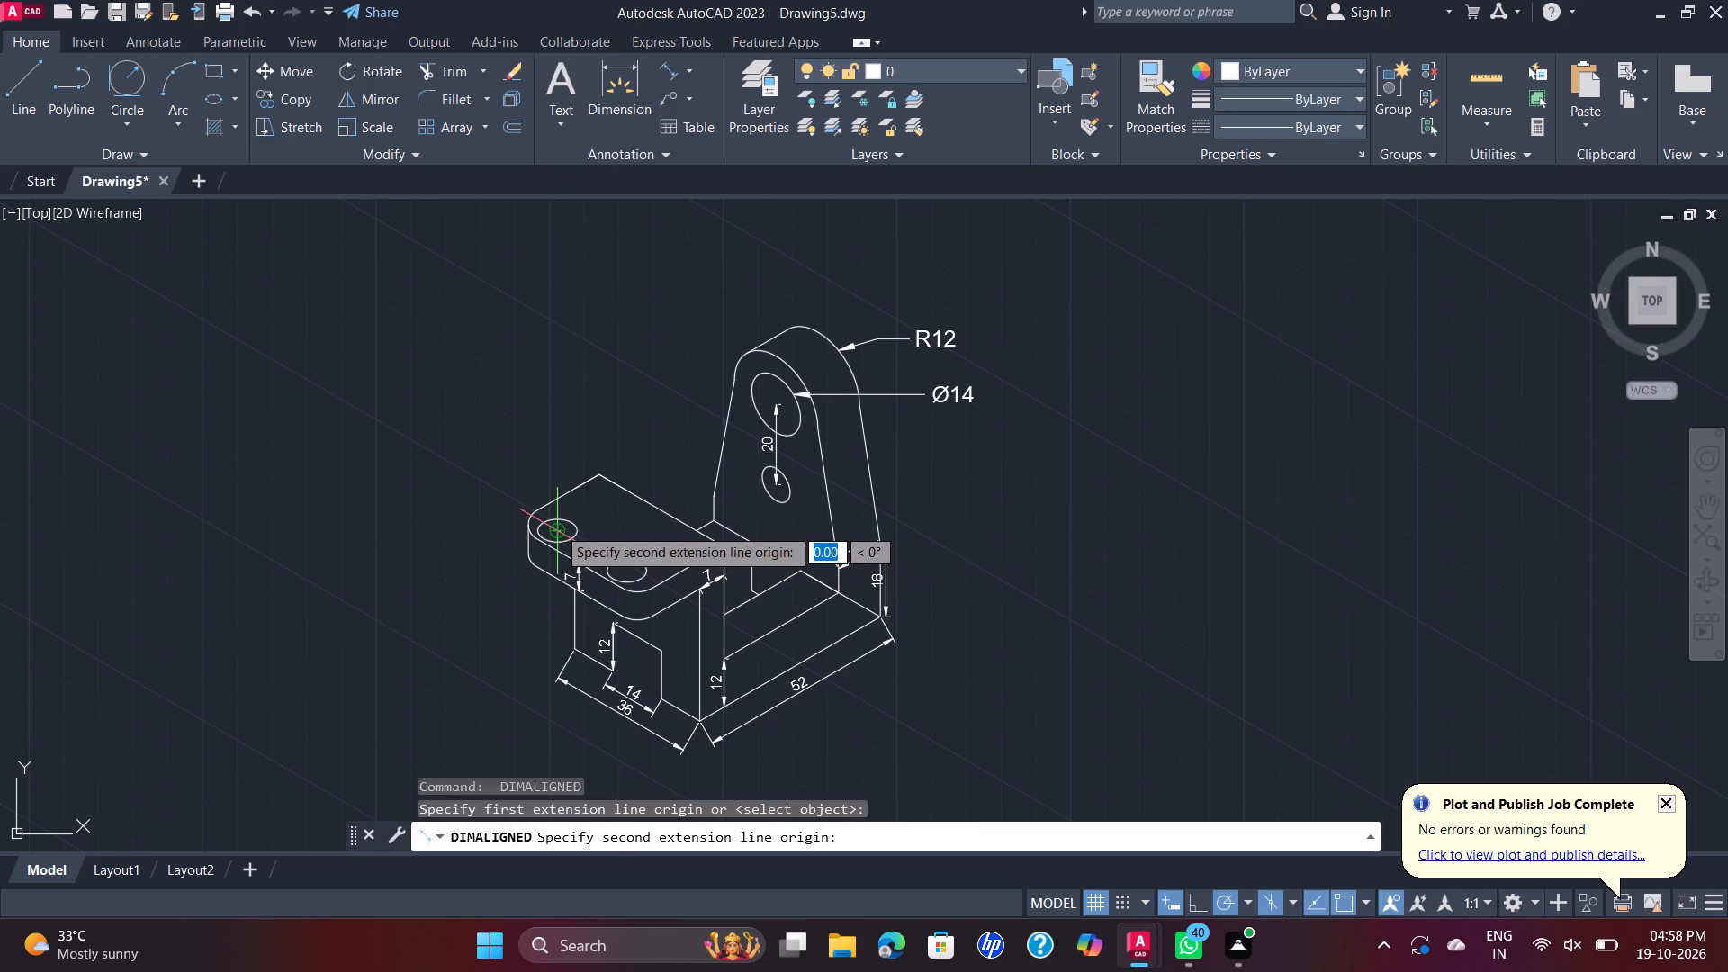
left_click(627, 574)
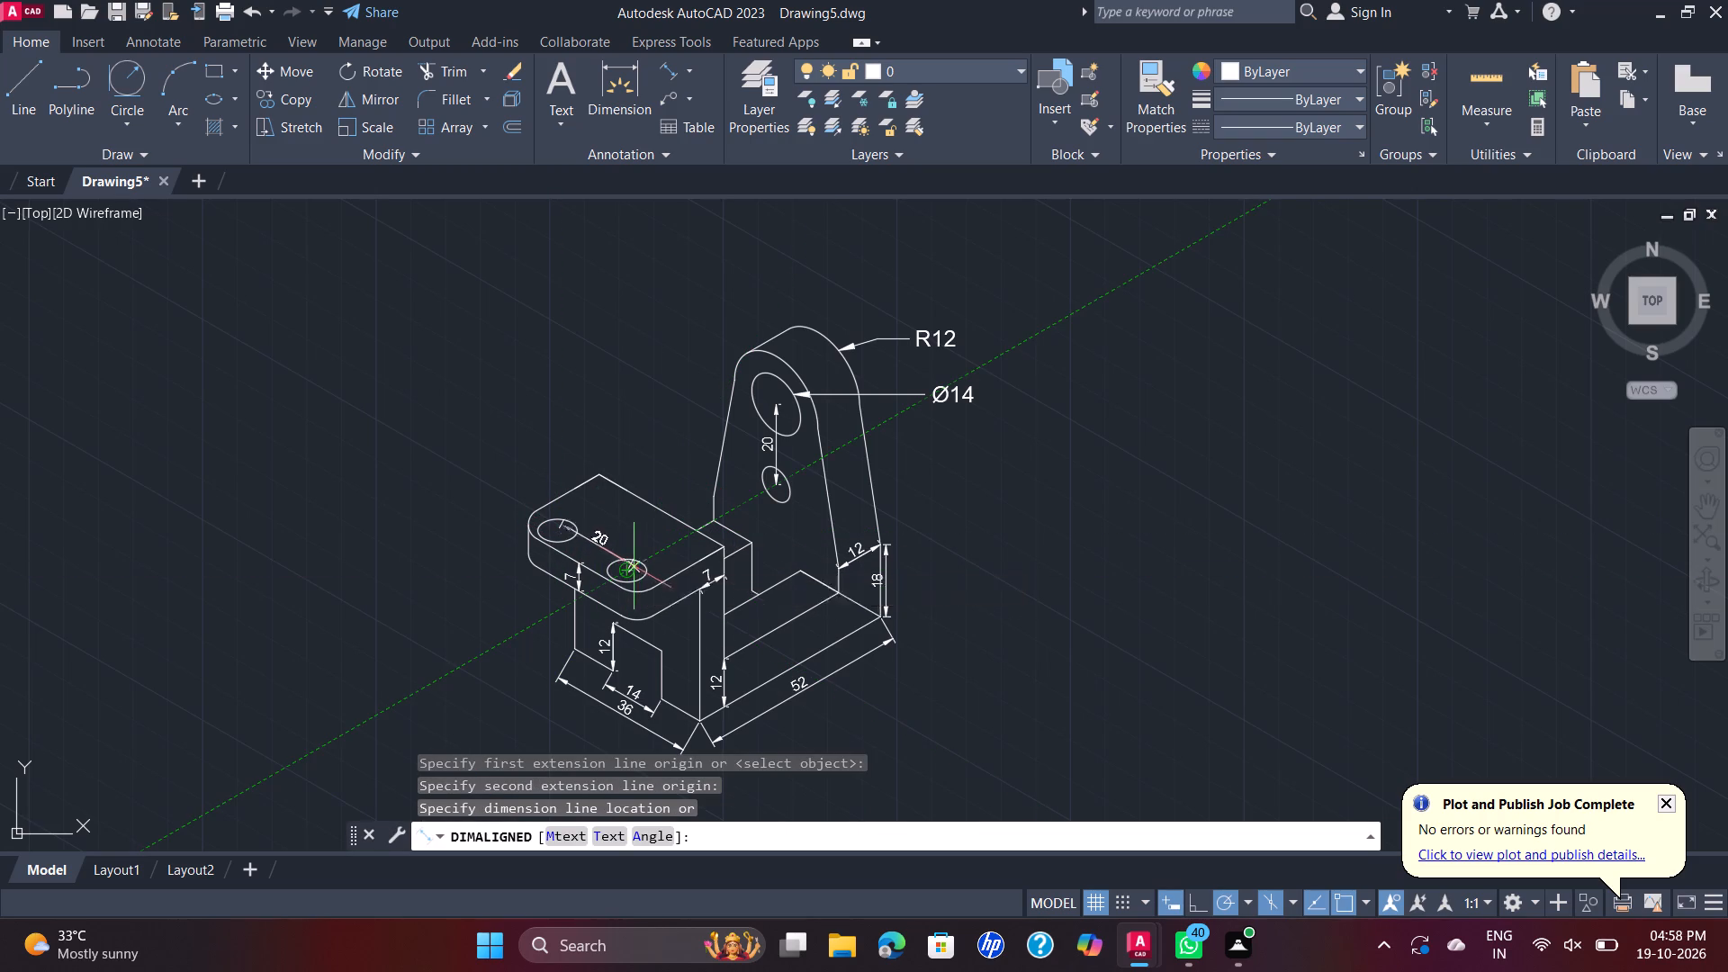
left_click(629, 570)
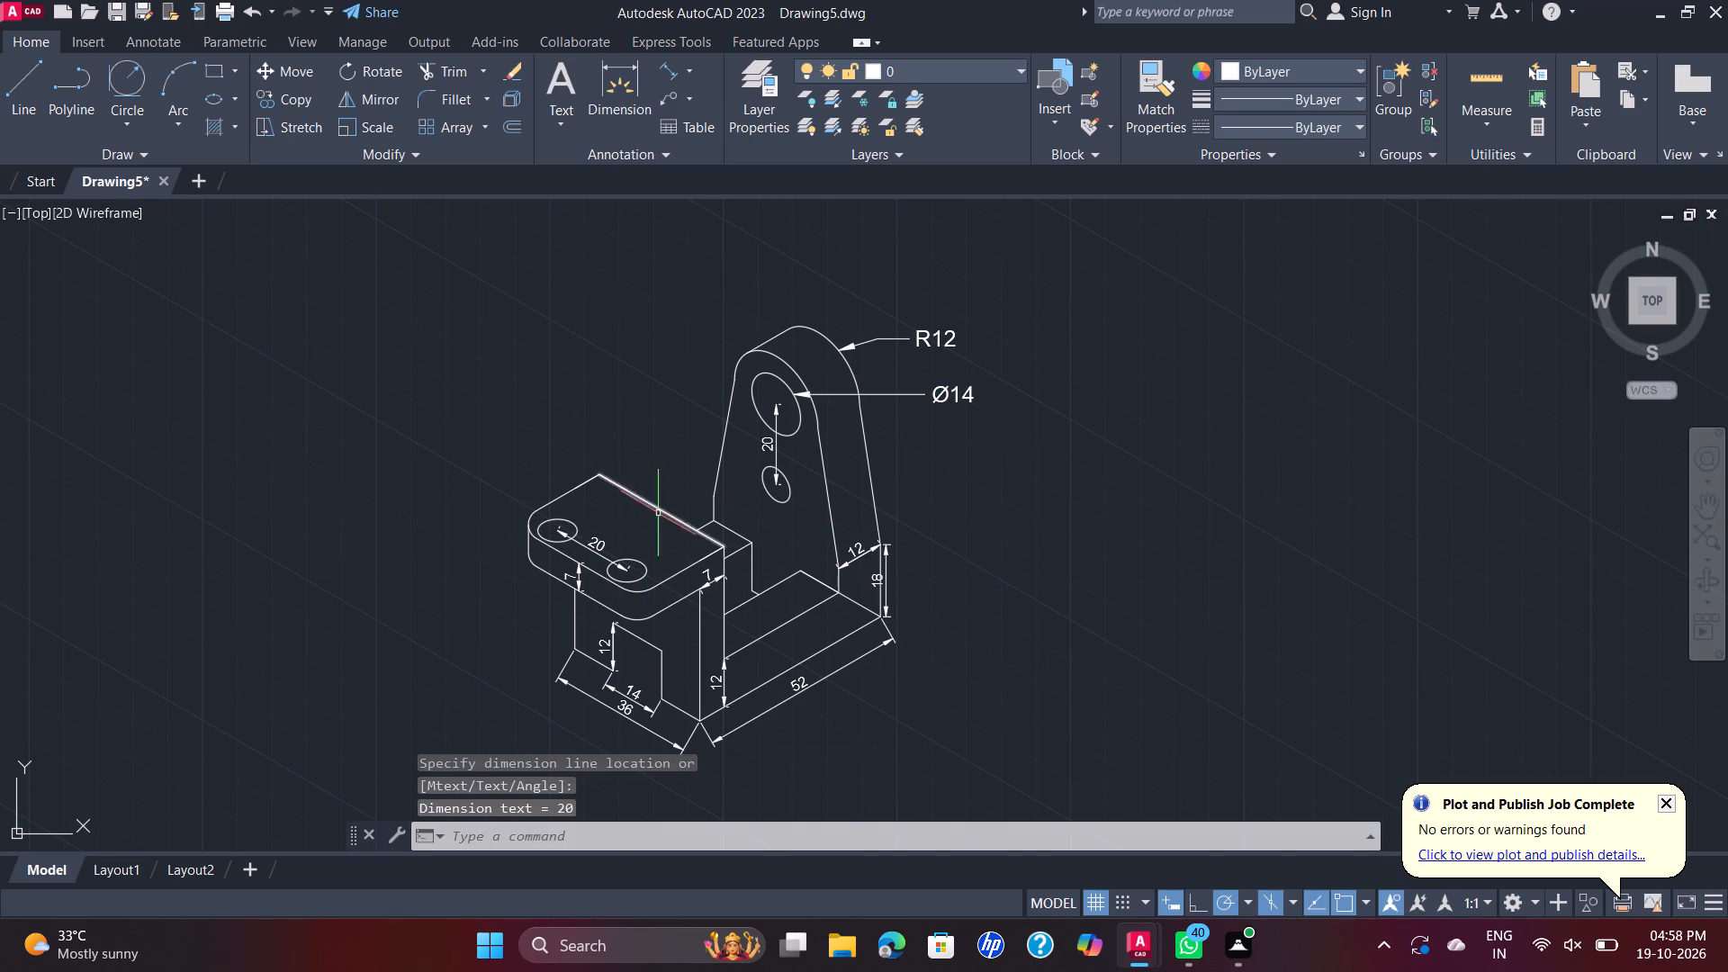
Add a multileader labelled Ø4 pointing to the flap's outer rear hole, with its text above and outside the flap.
middle_click_drag(671, 487, 633, 522)
scroll(671, 487, "down", 1)
scroll(633, 522, "up", 1)
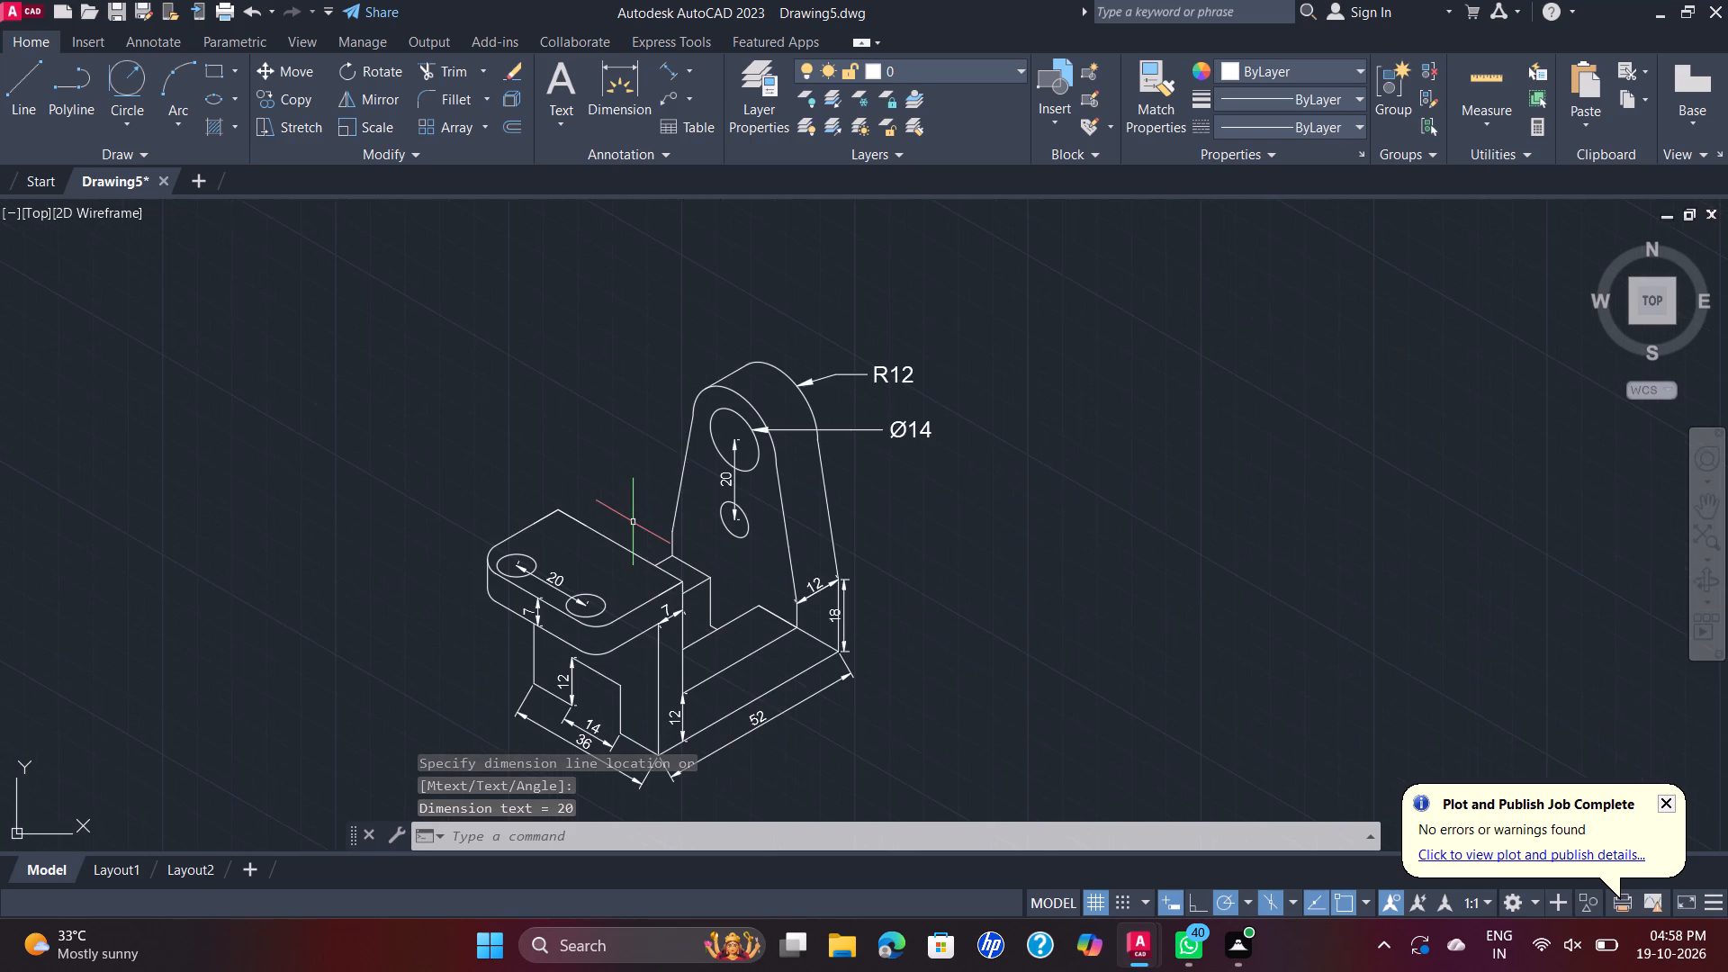
key("space")
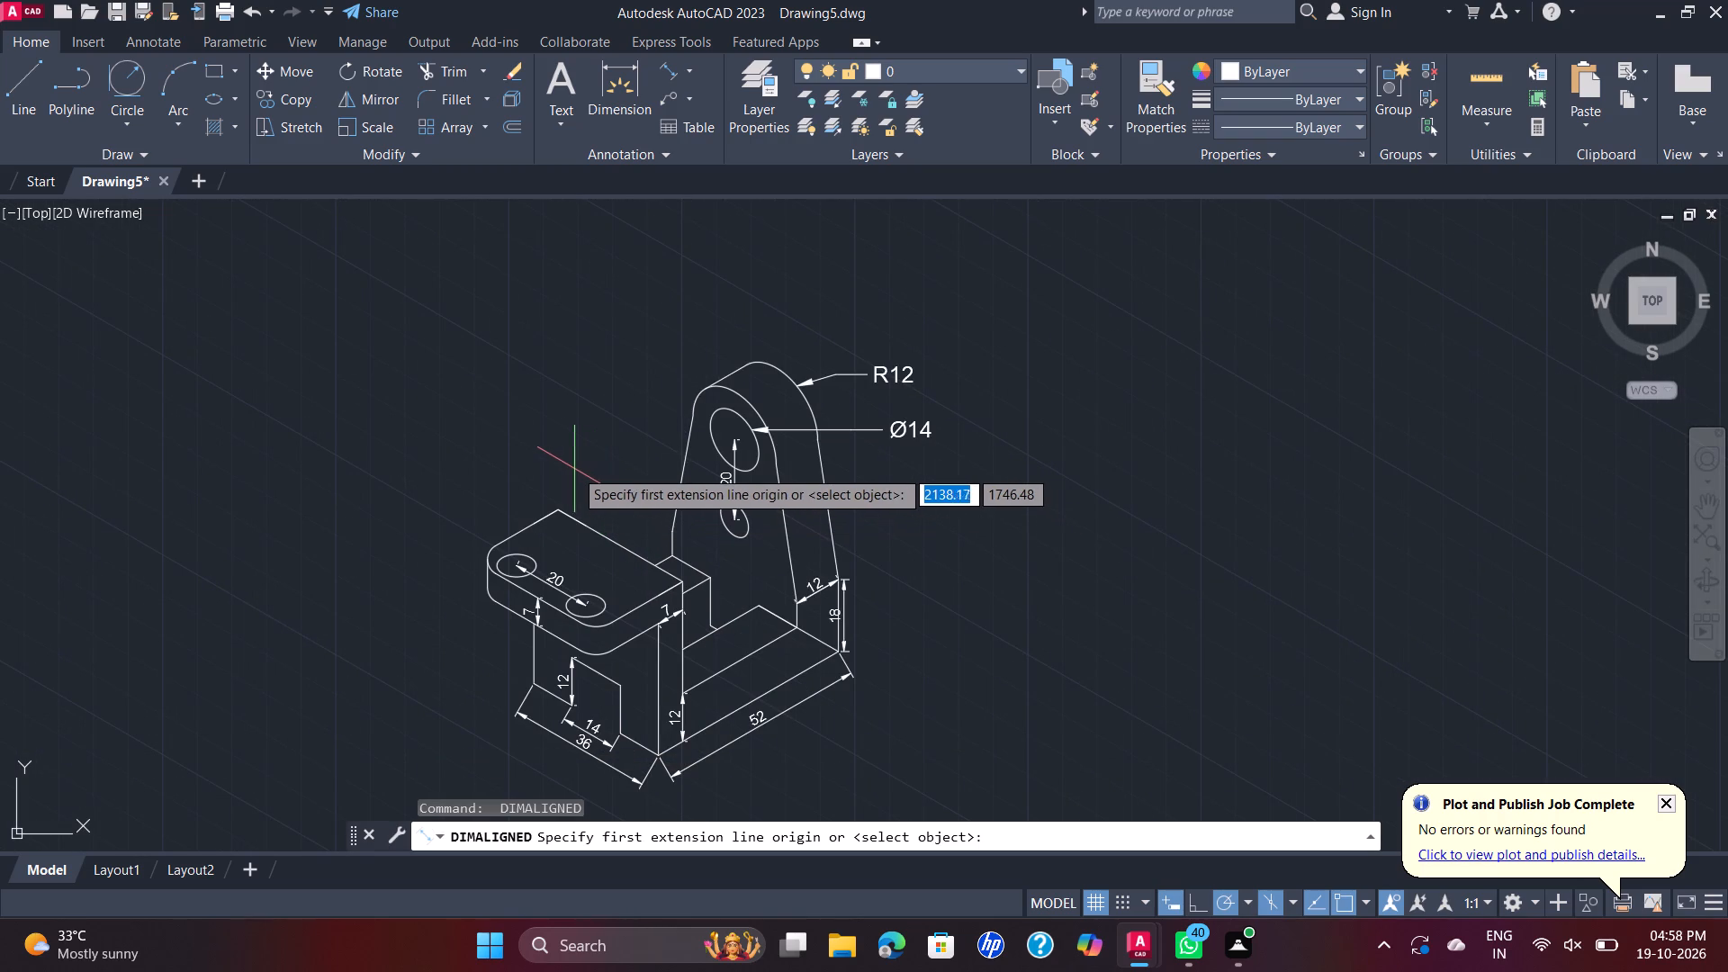
key("Escape")
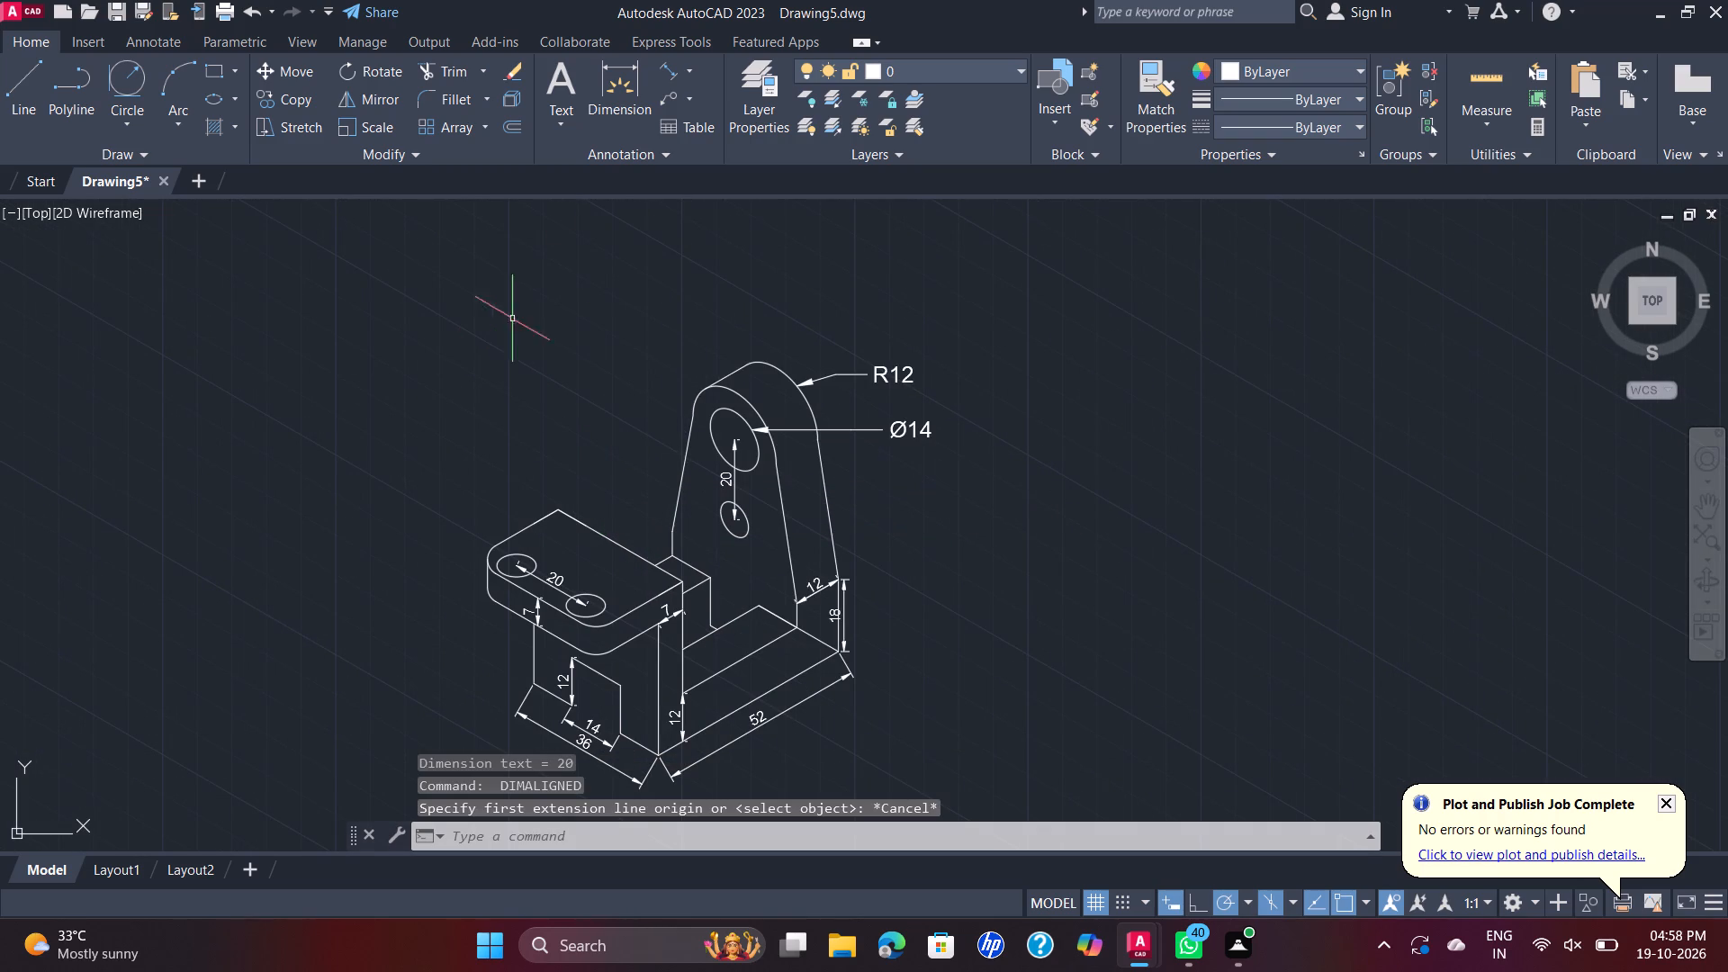
left_click(666, 90)
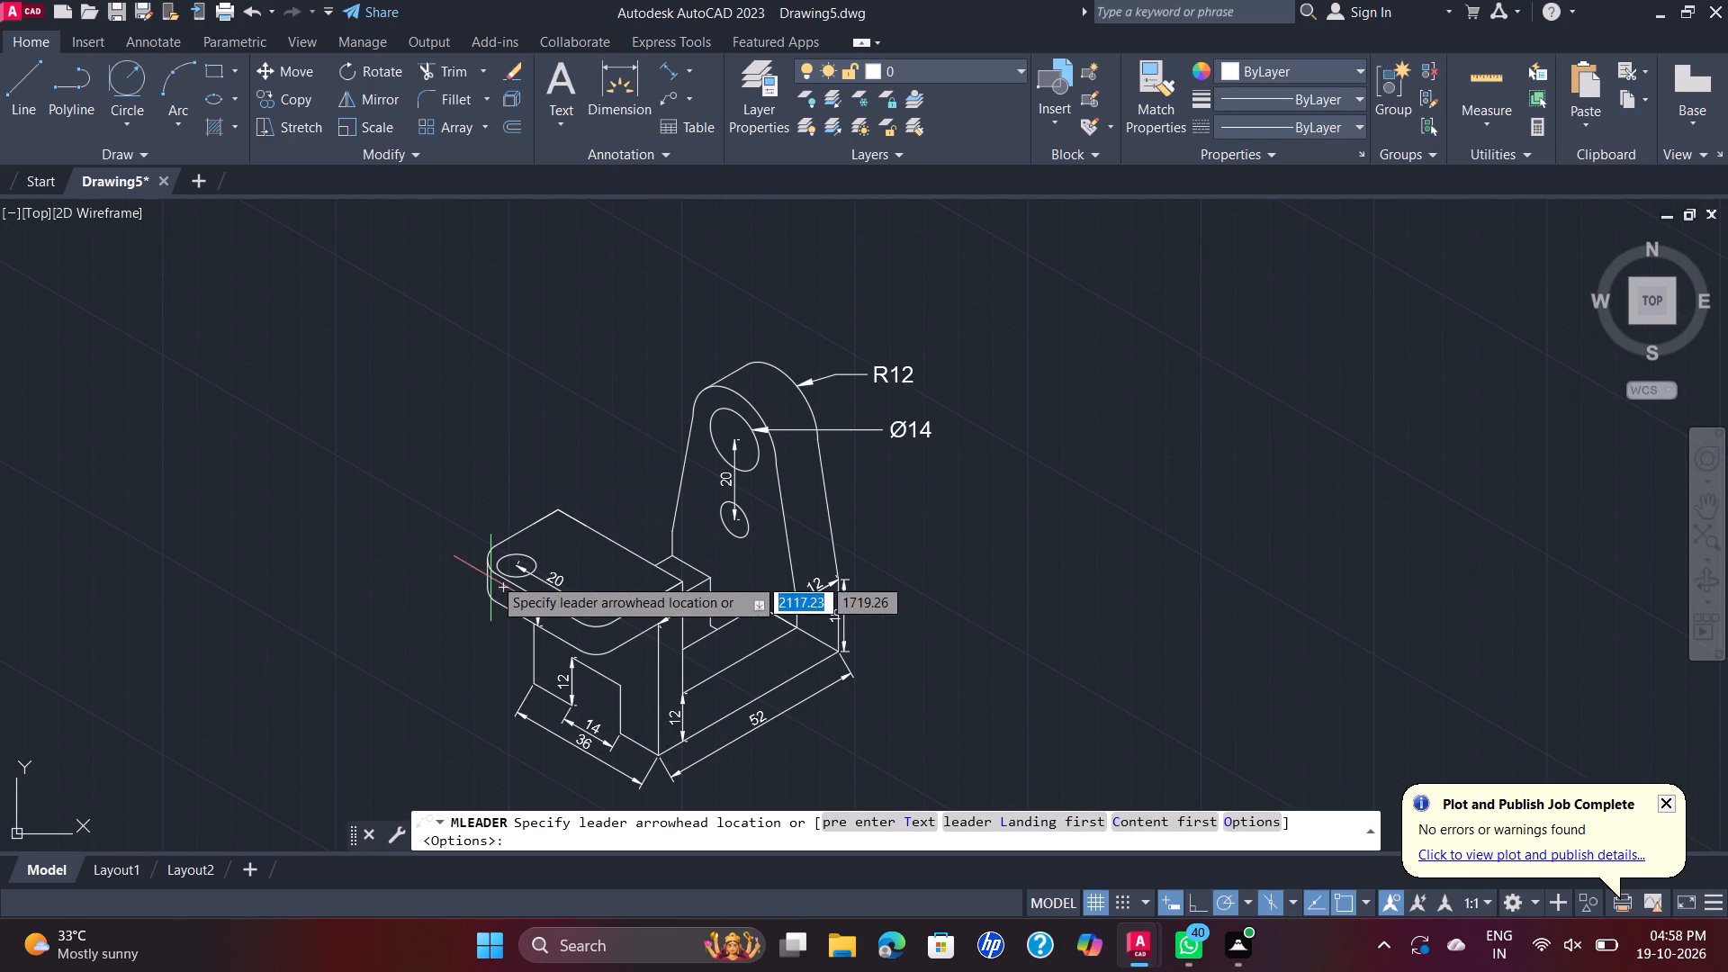
left_click(531, 559)
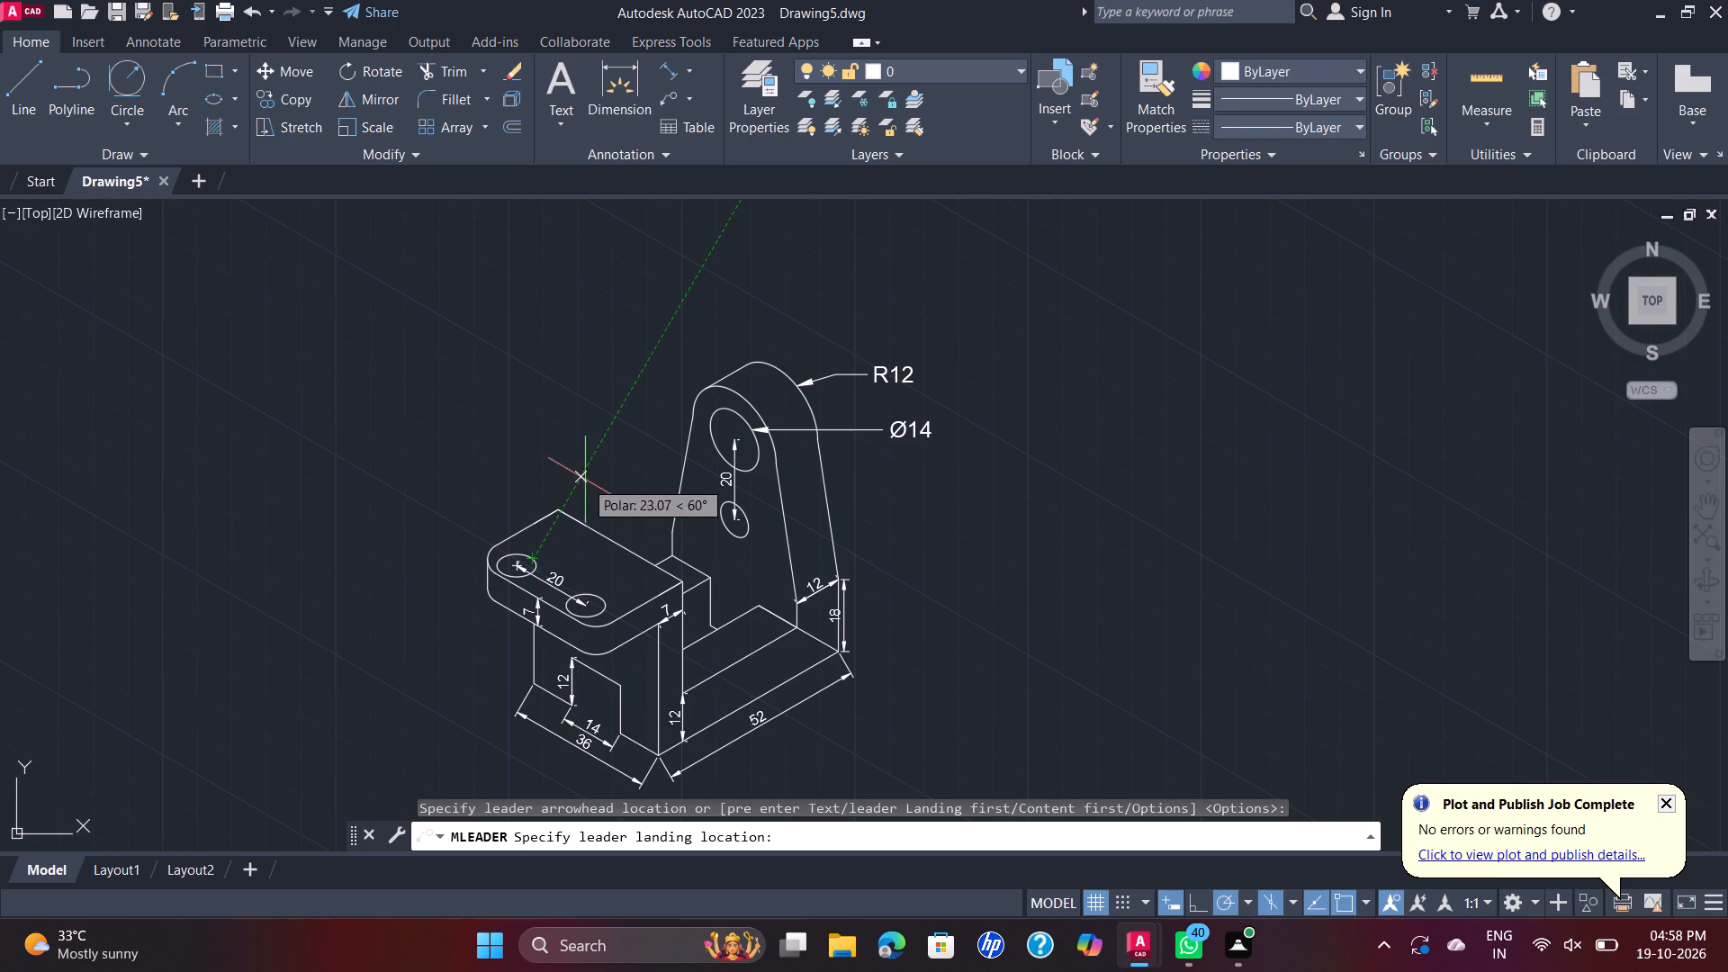
left_click(599, 488)
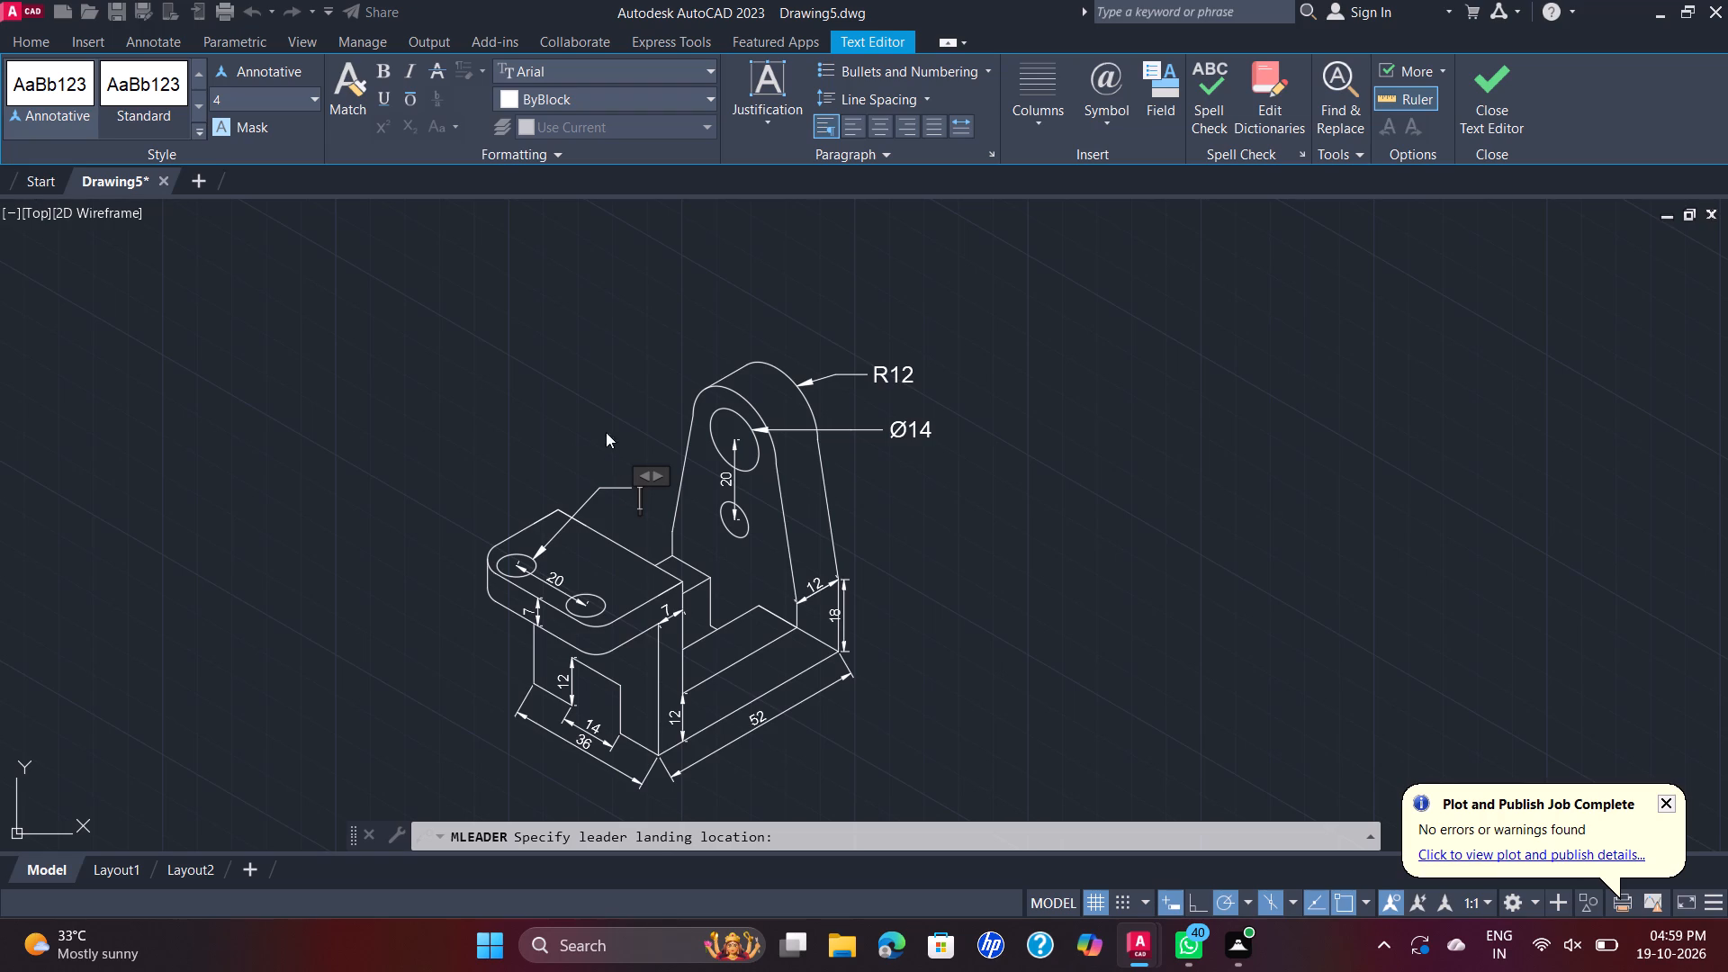
left_click(1104, 127)
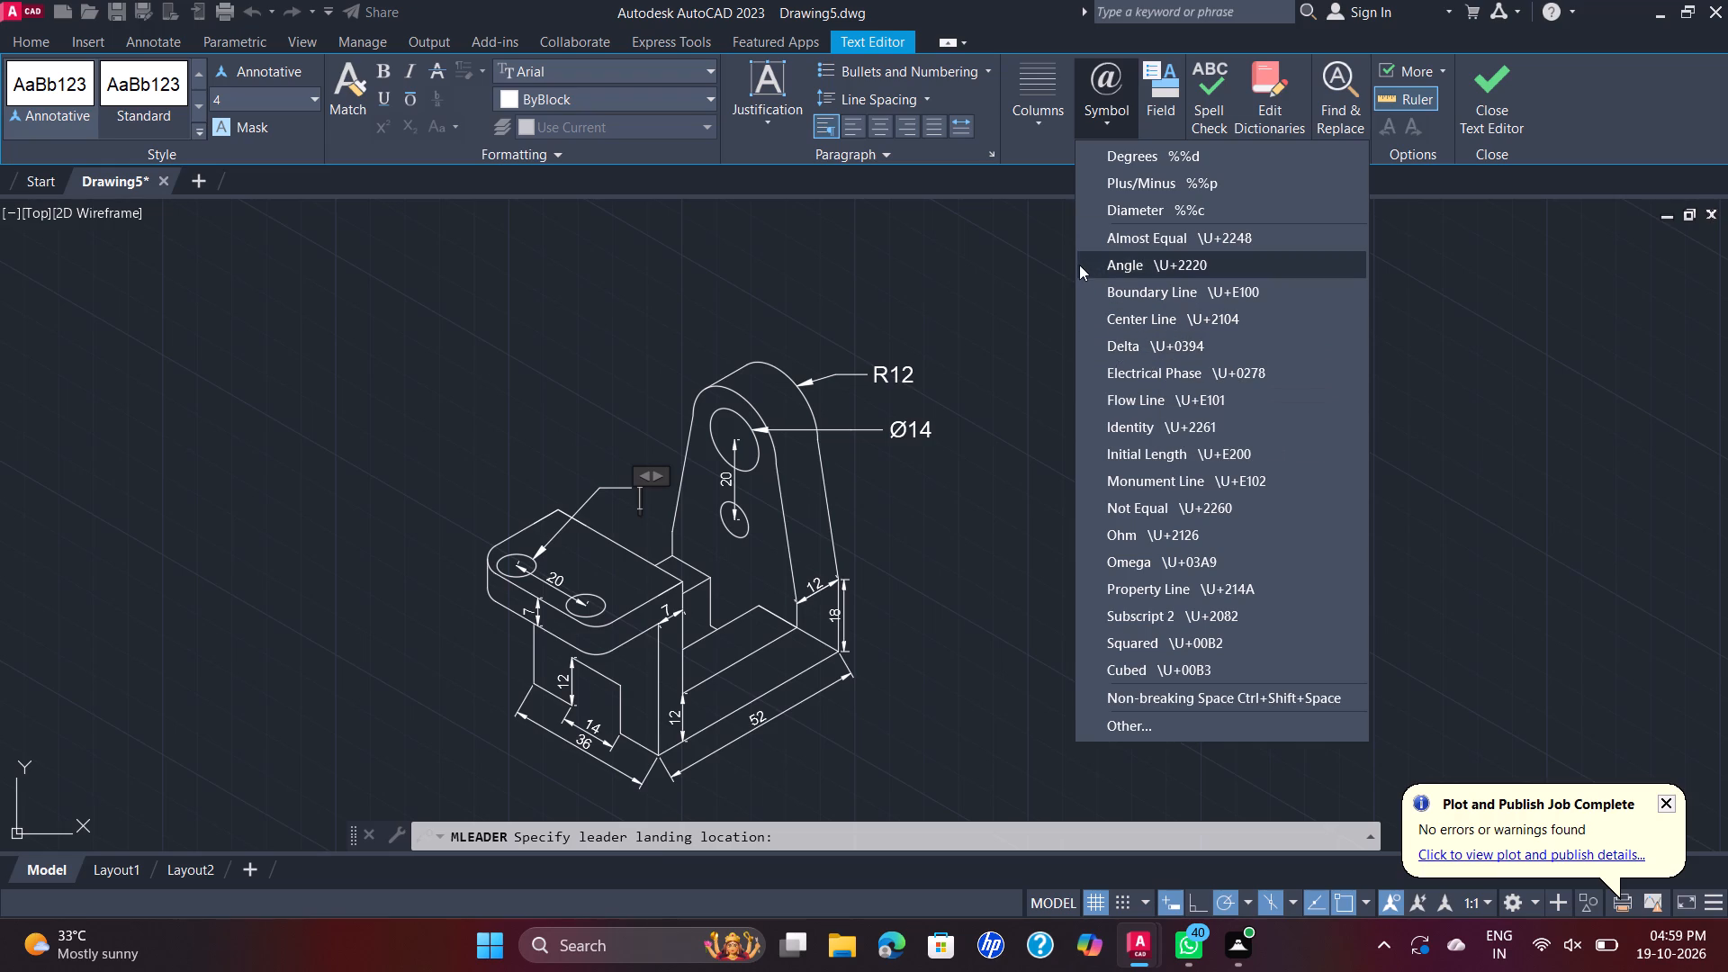
left_click(1215, 205)
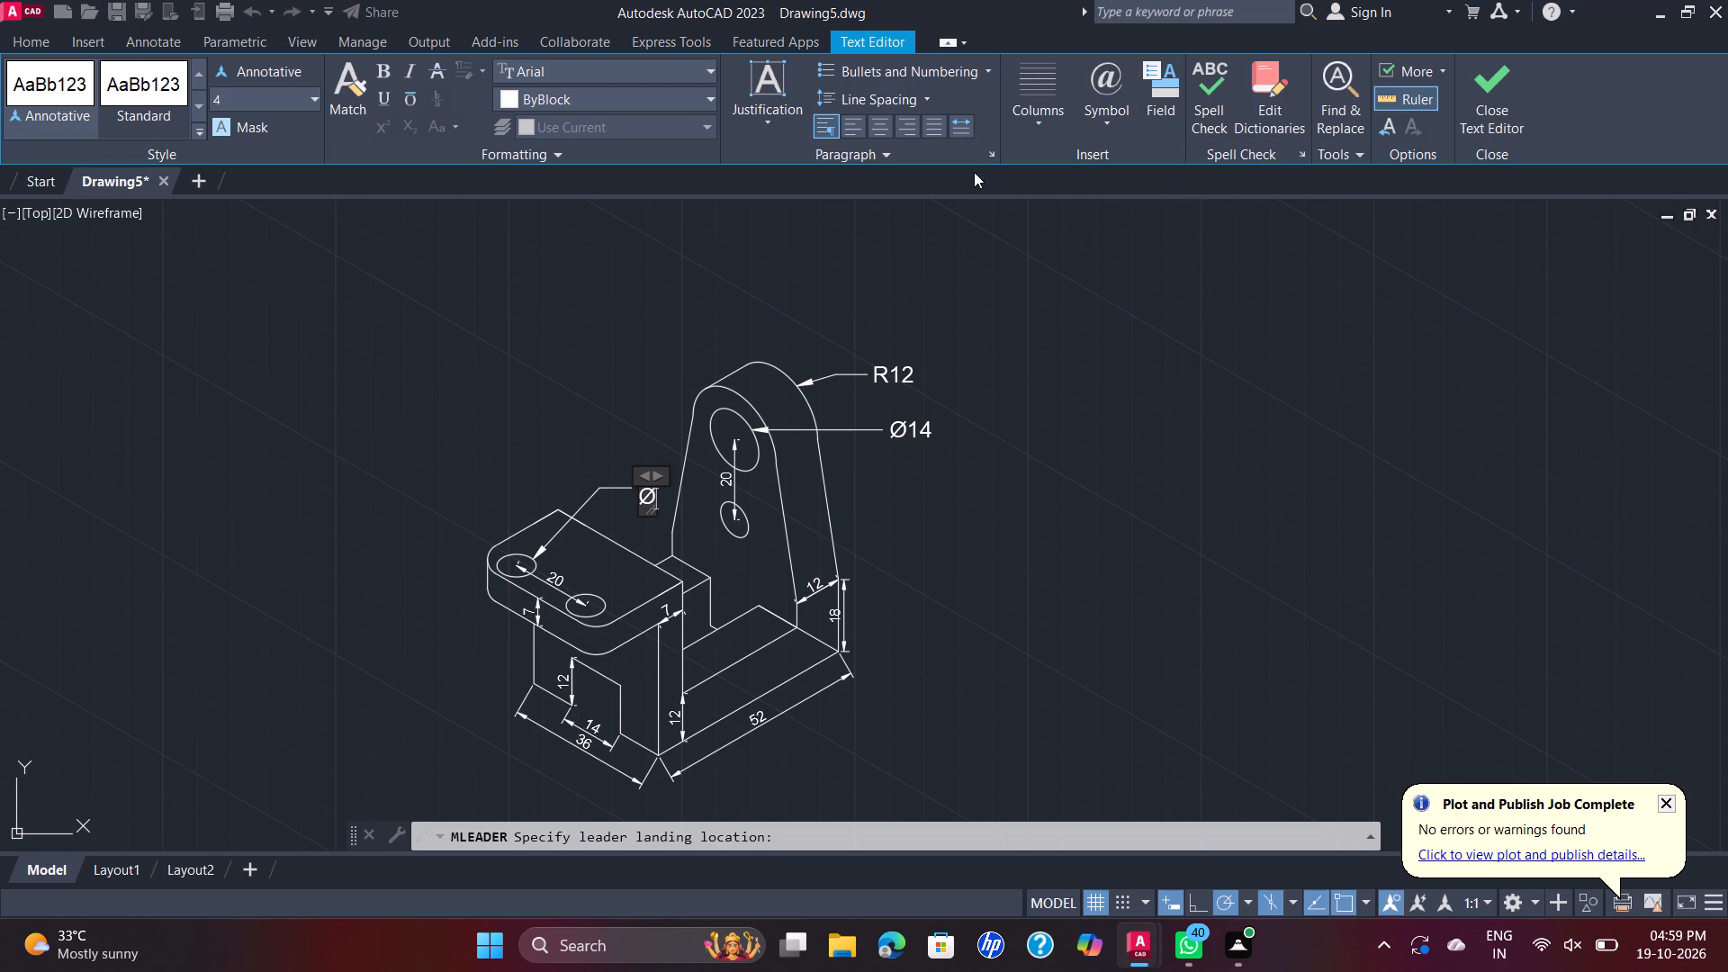
key("4")
left_click(998, 292)
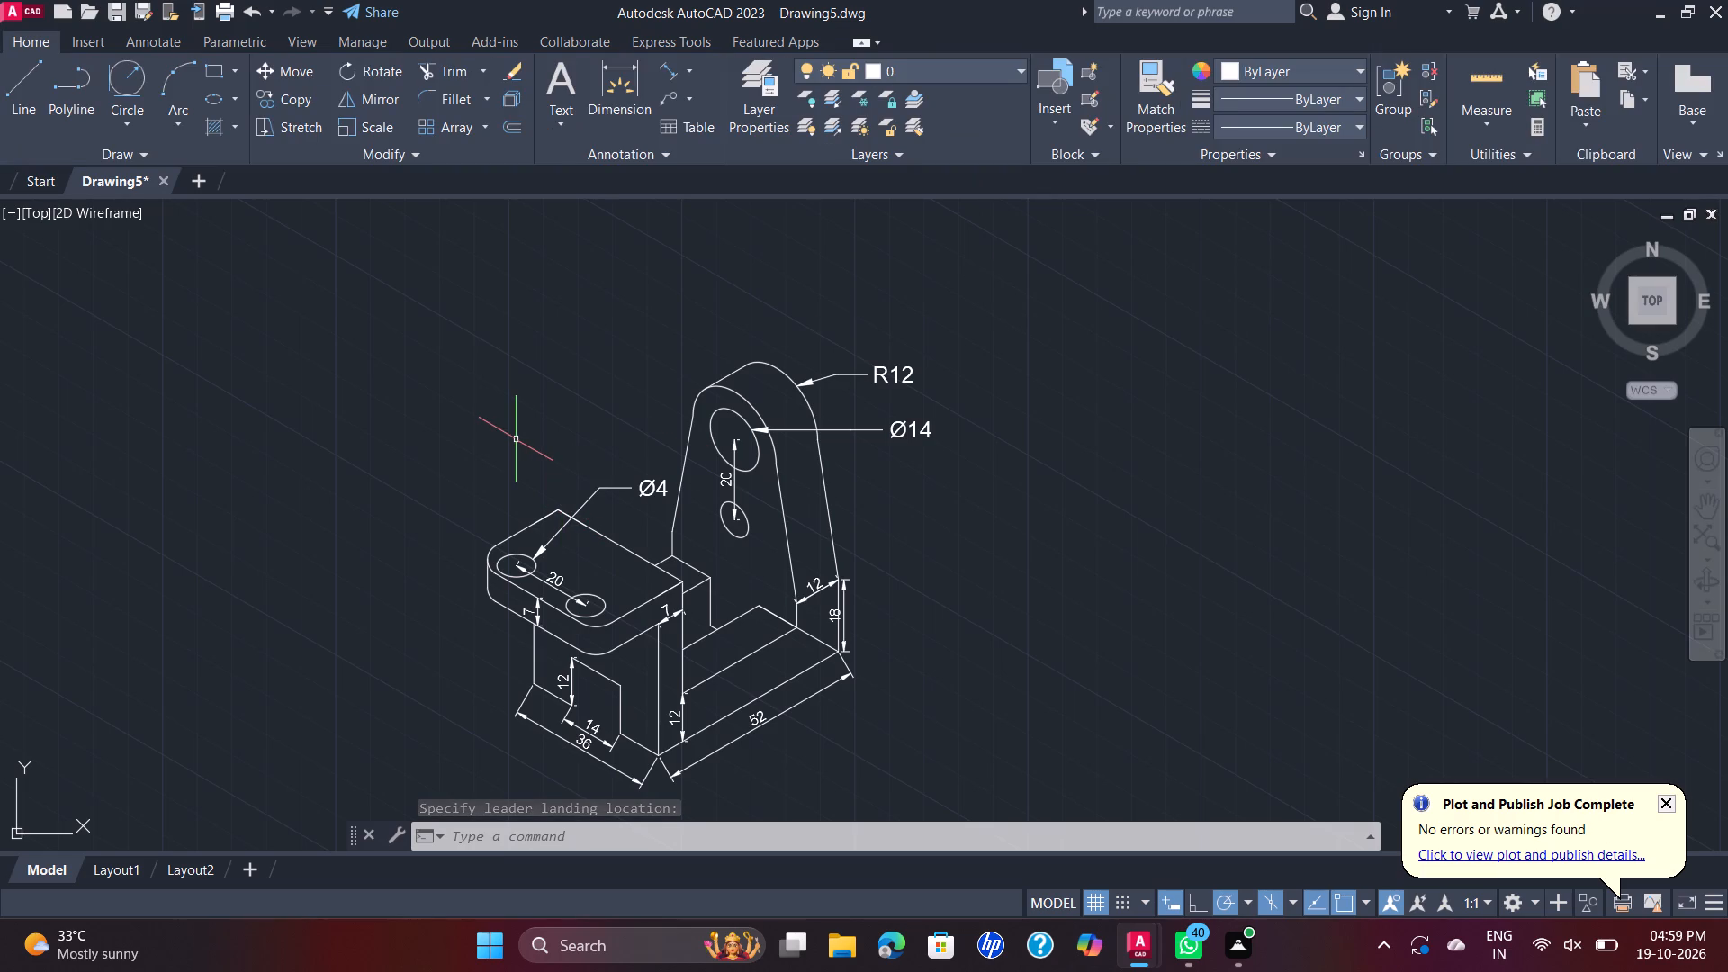
key("space")
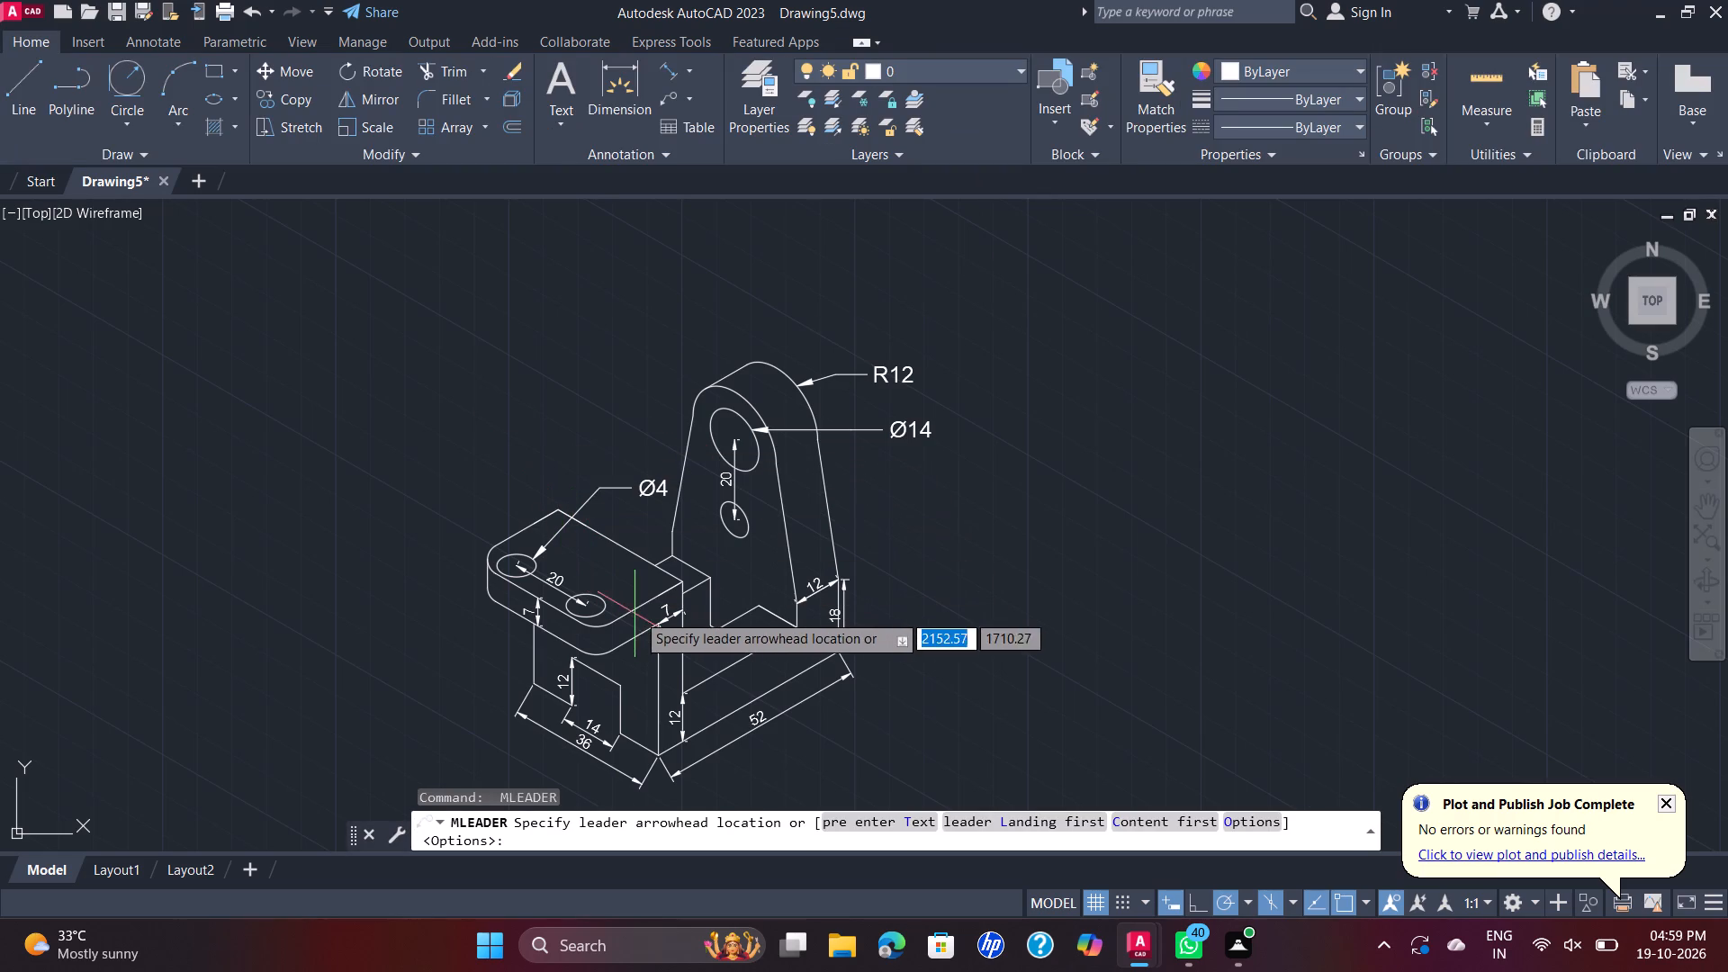
key("Escape")
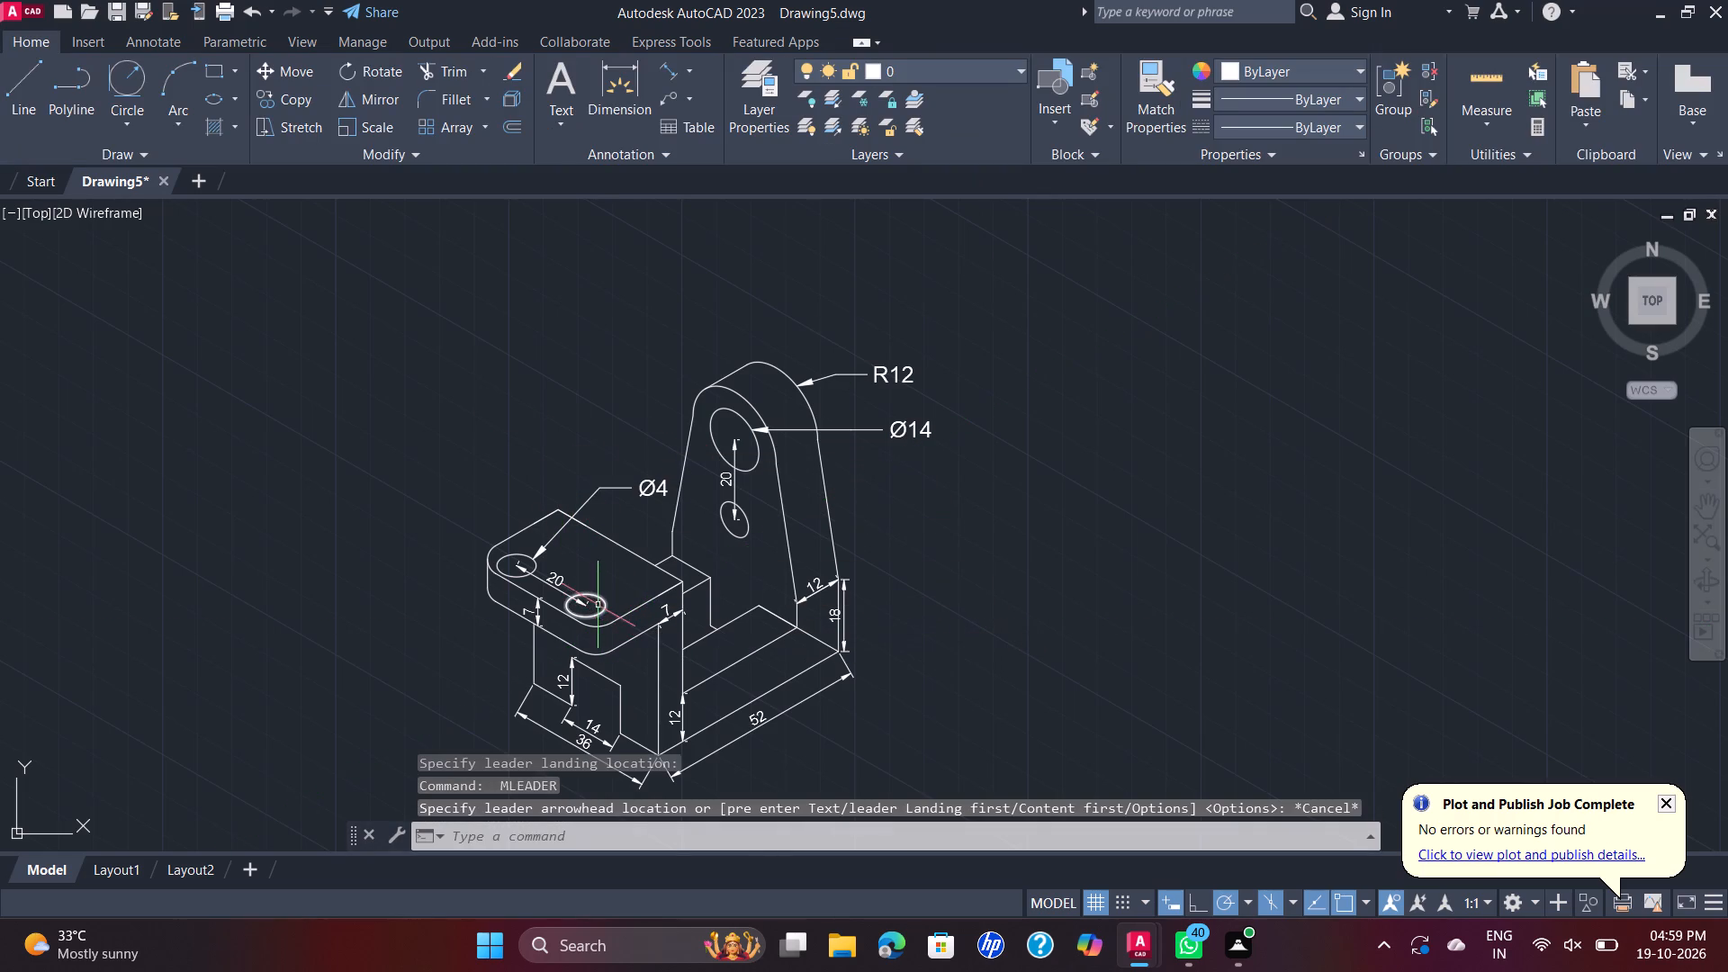
Add a radius dimension to the flap's front rounded corner on the top face, with its text beside the front hole.
left_click(683, 72)
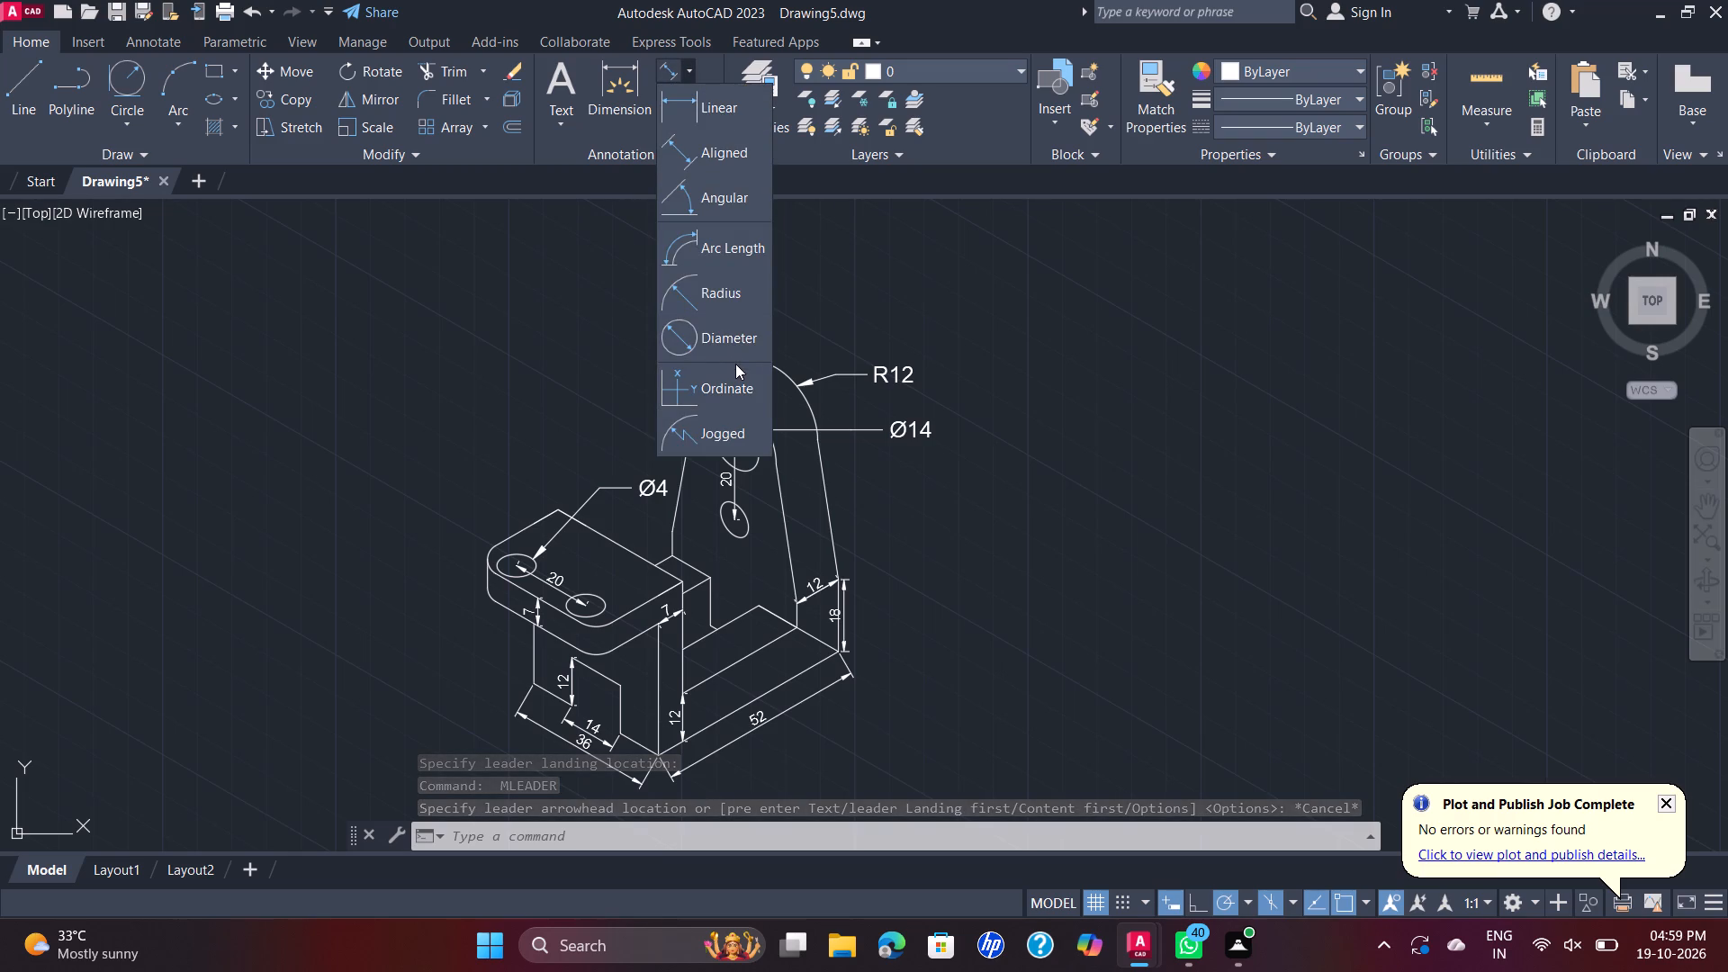
left_click(714, 293)
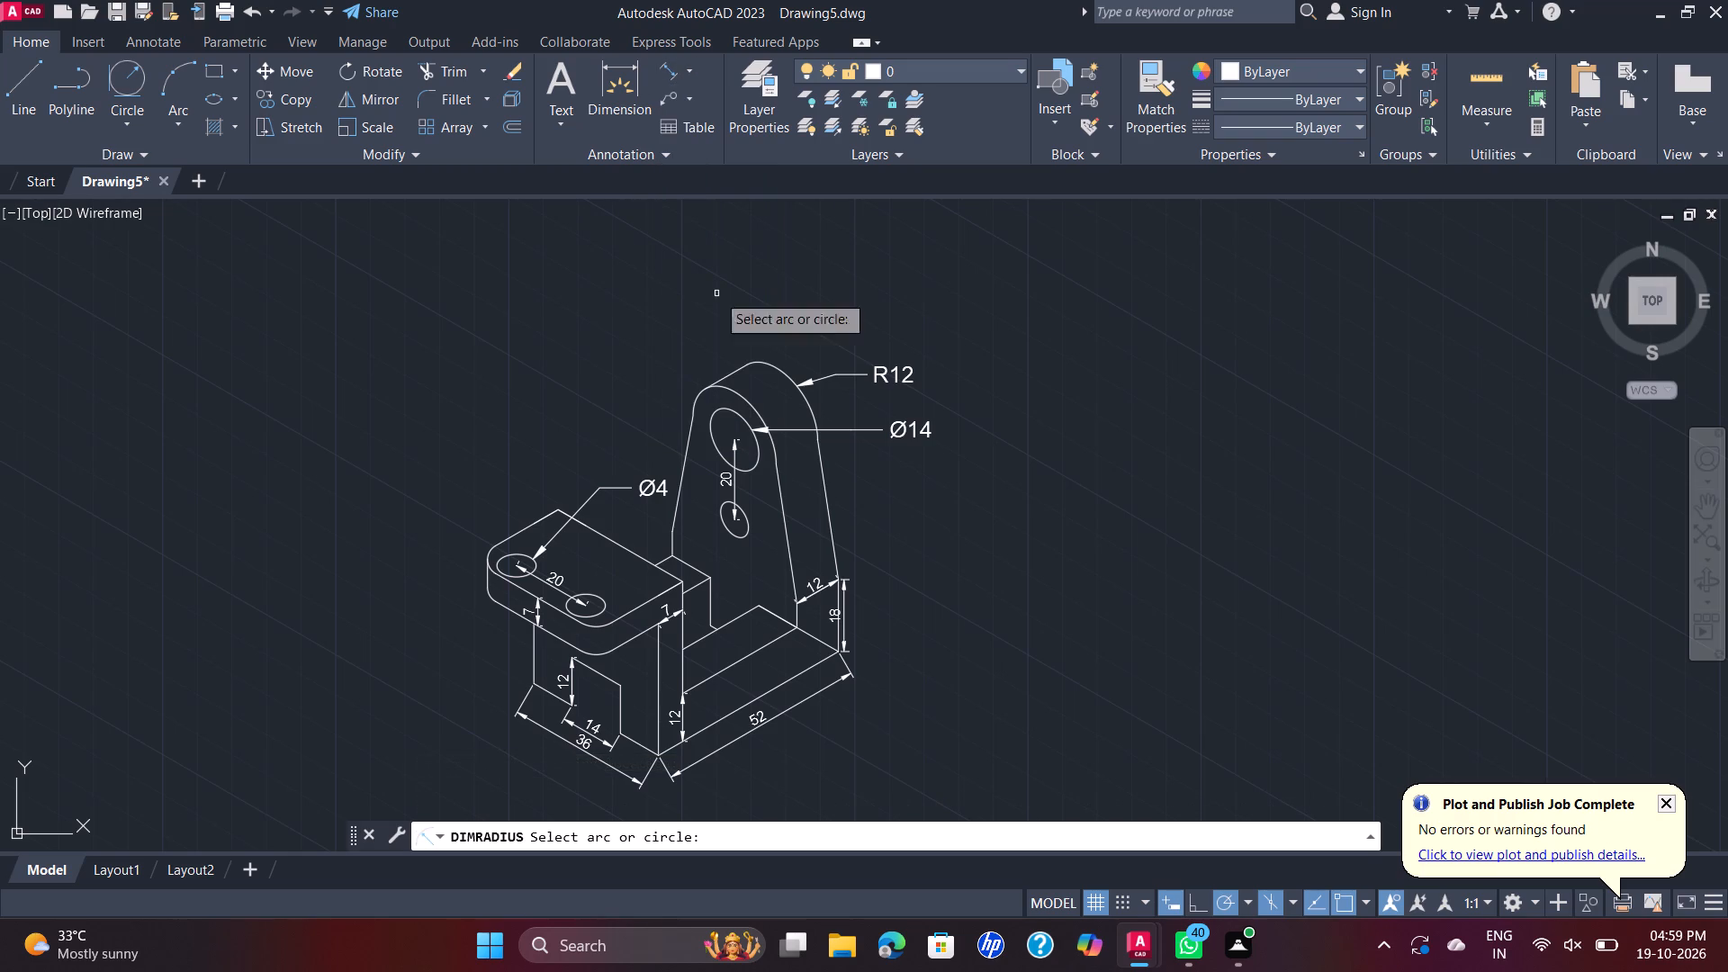
left_click(490, 553)
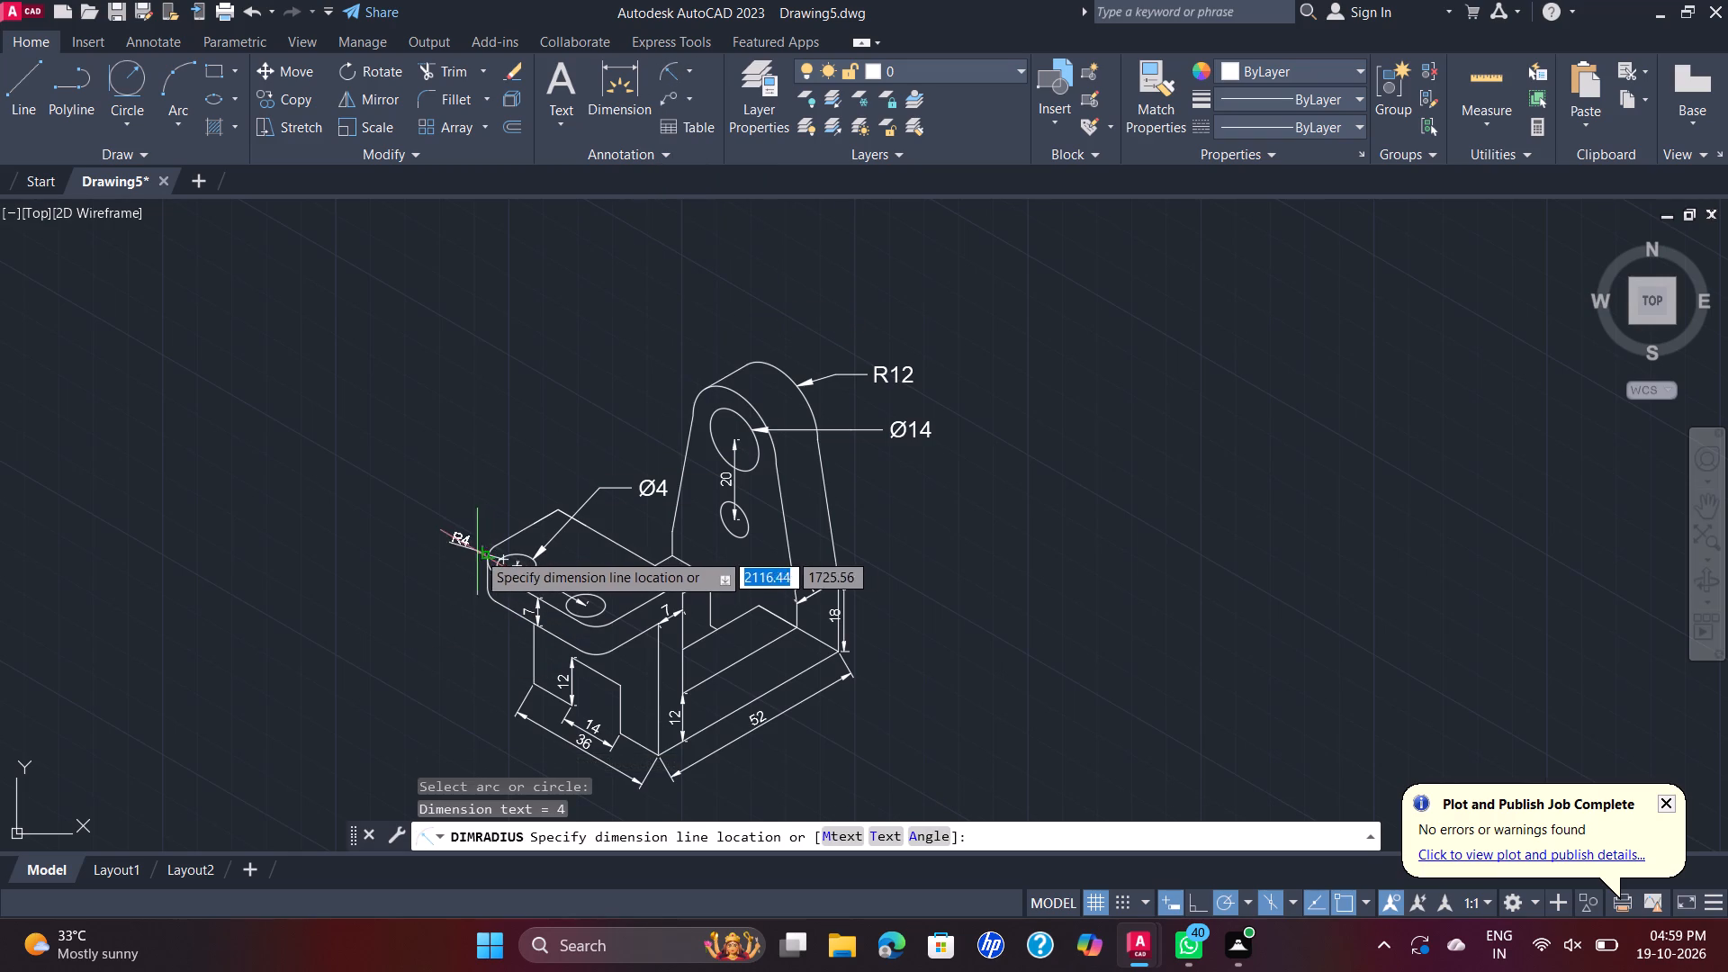
key("Escape")
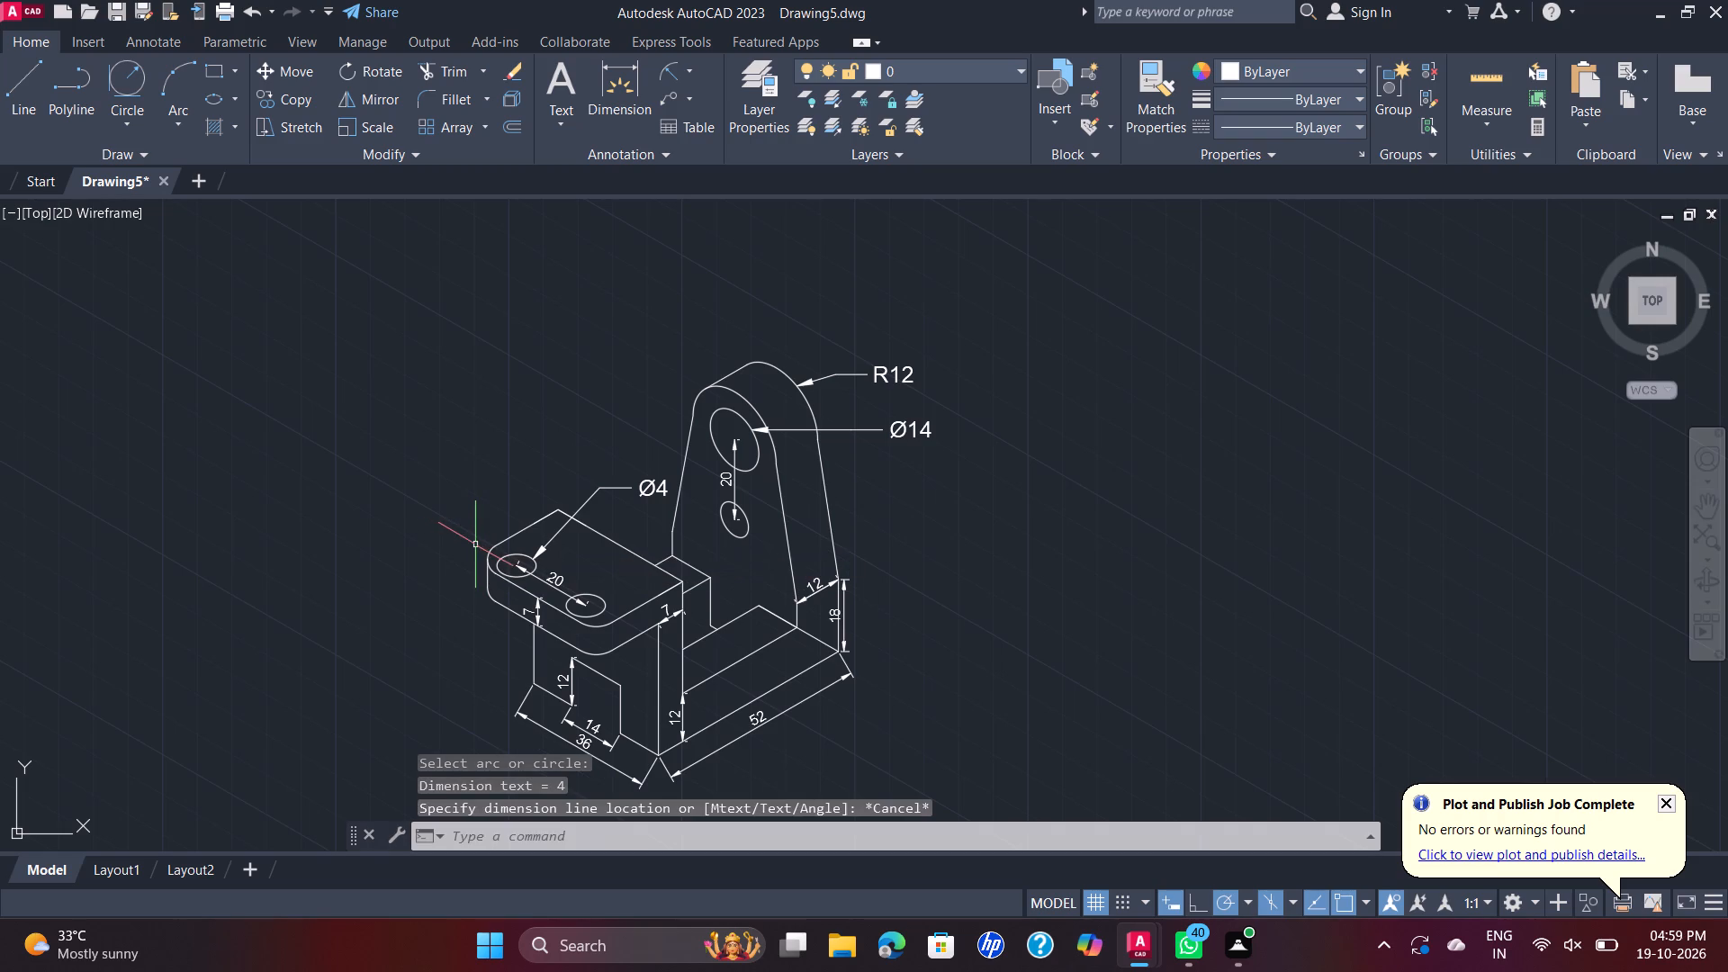
key("space")
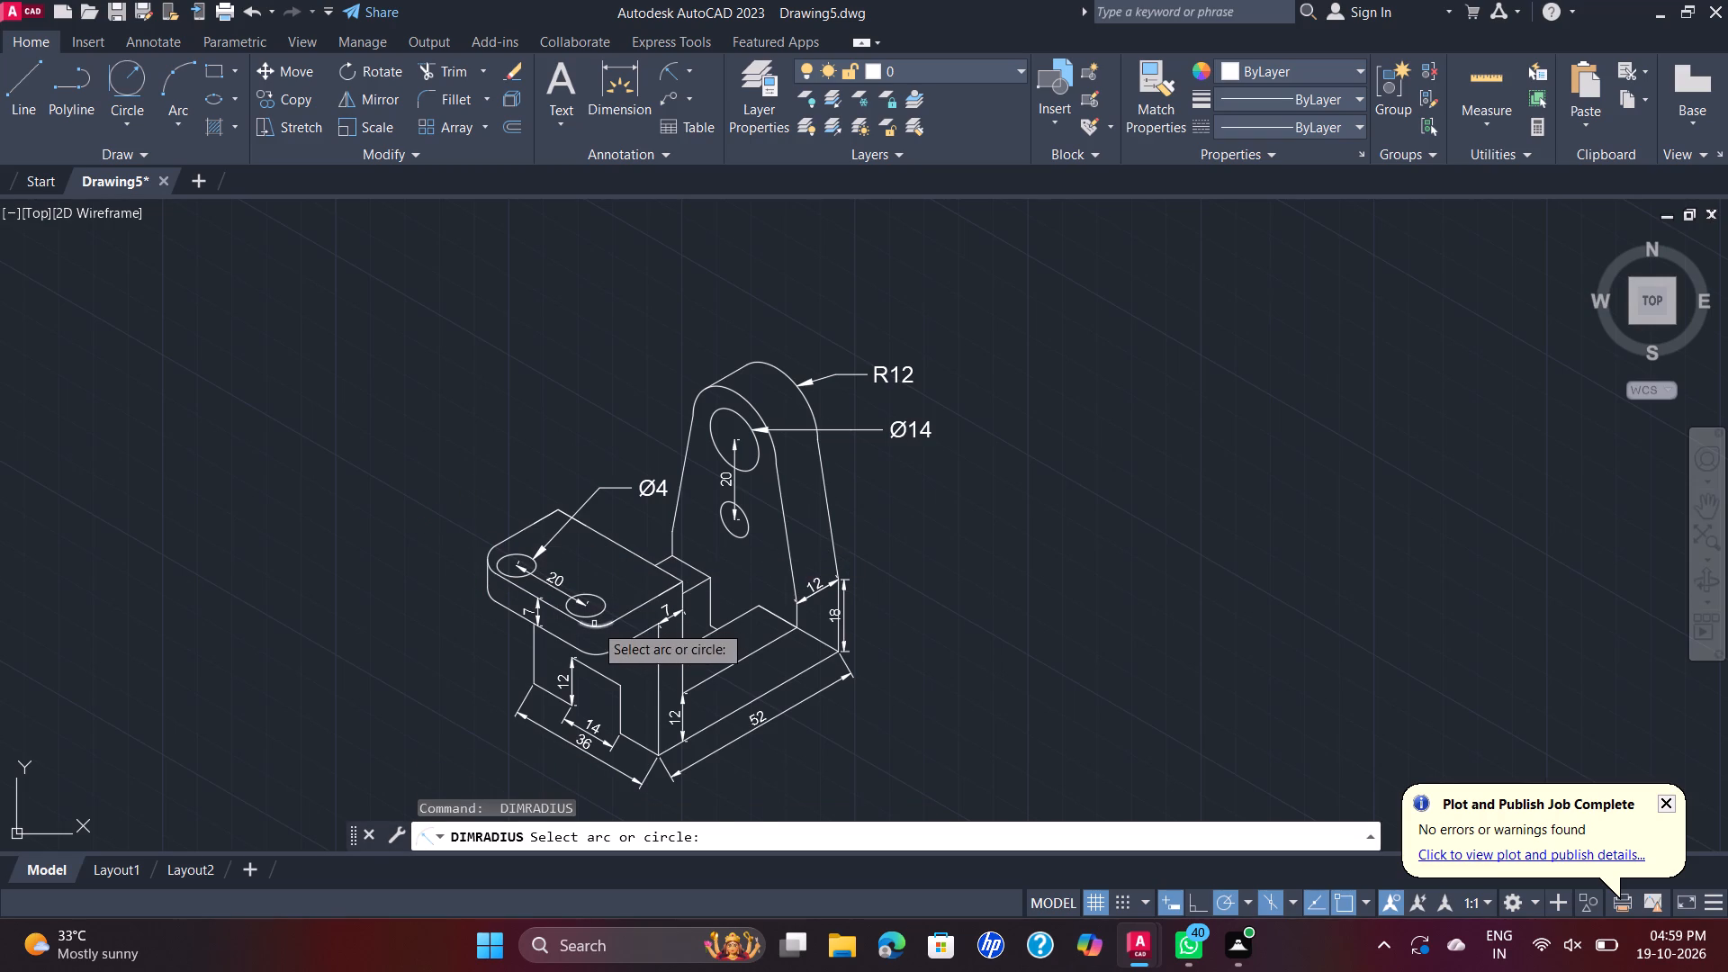
left_click(594, 624)
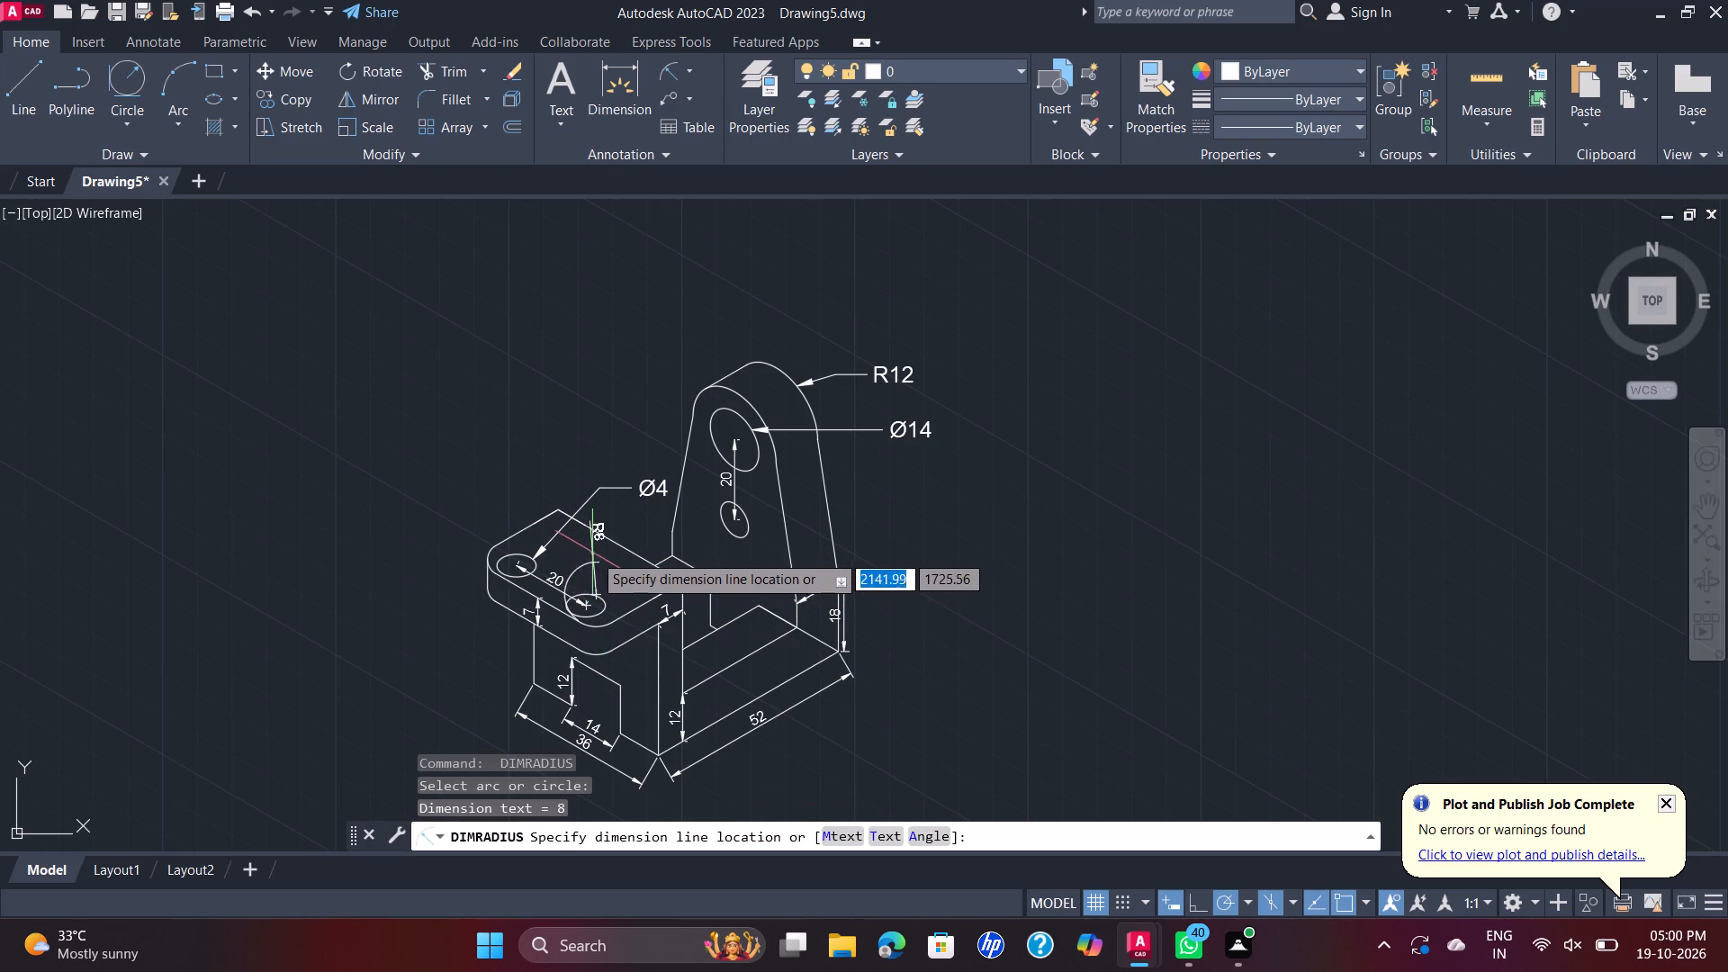
left_click(624, 595)
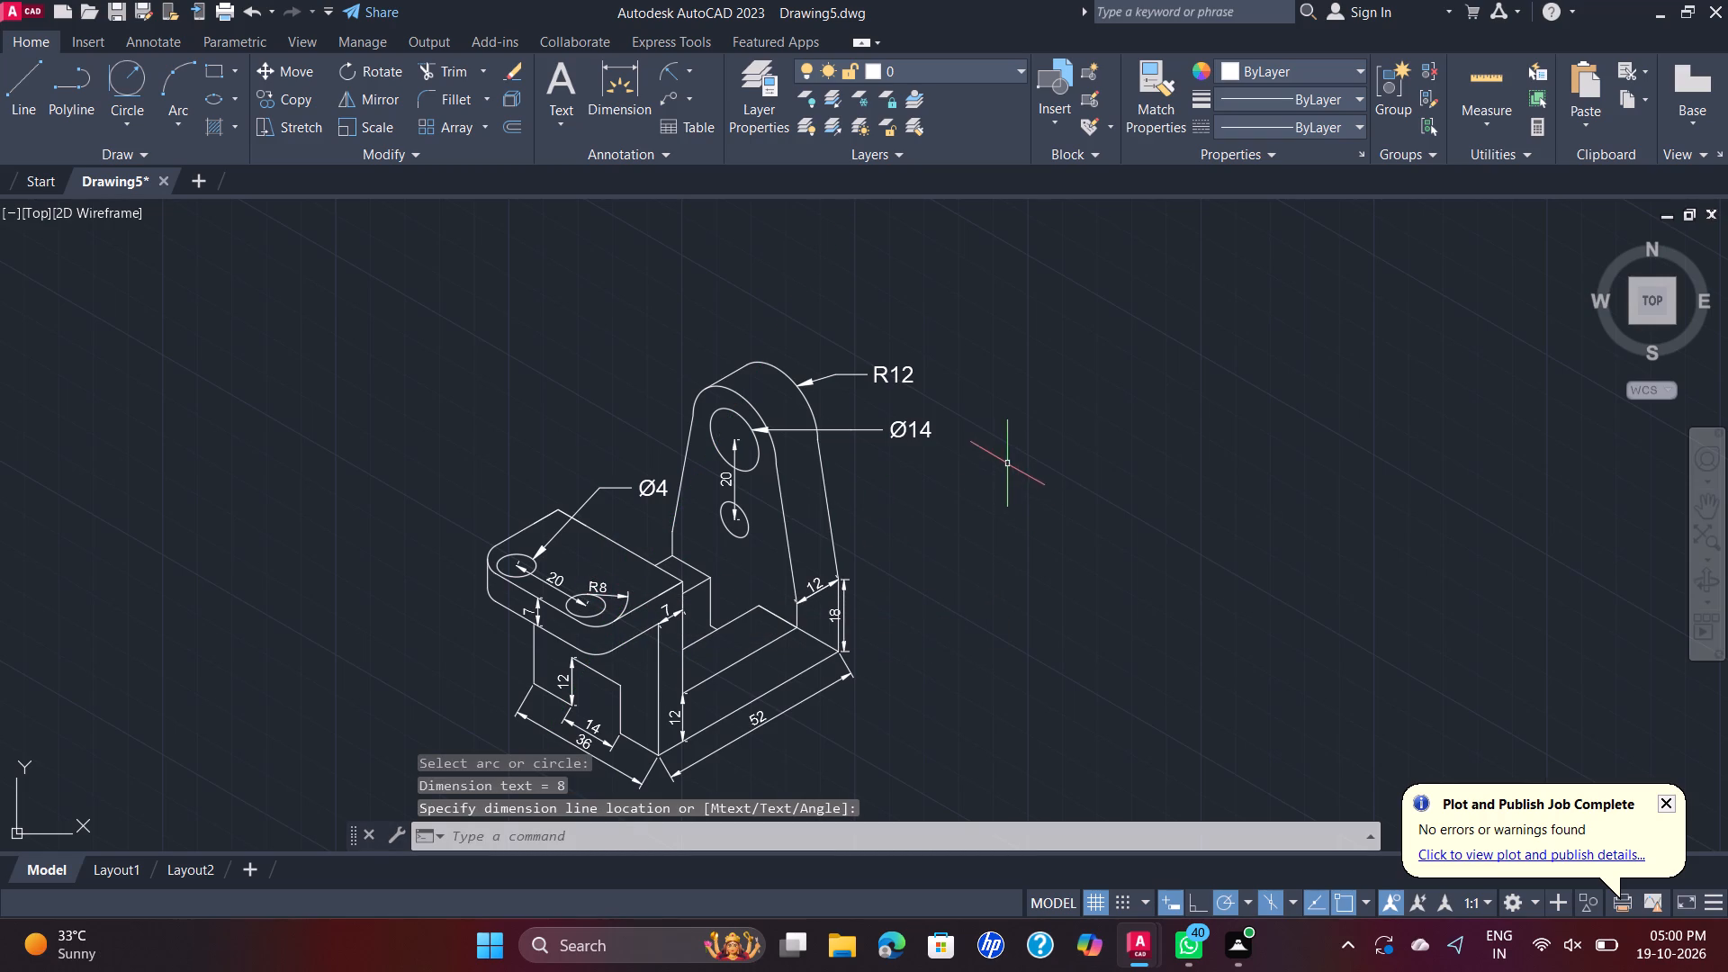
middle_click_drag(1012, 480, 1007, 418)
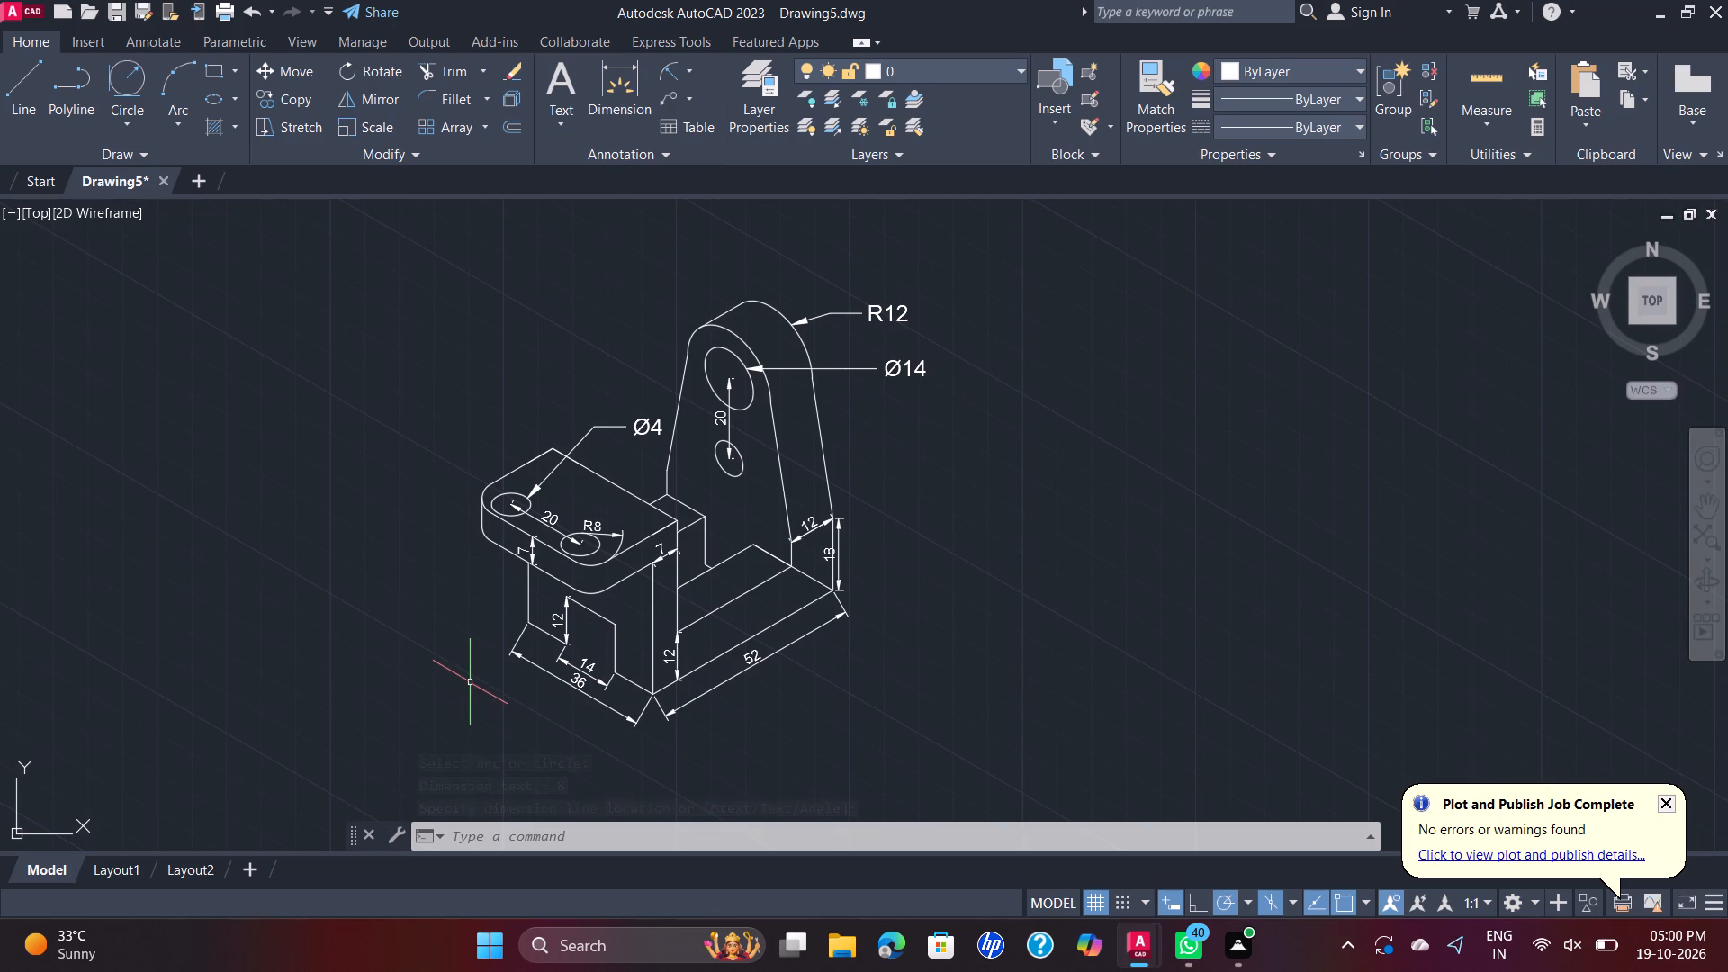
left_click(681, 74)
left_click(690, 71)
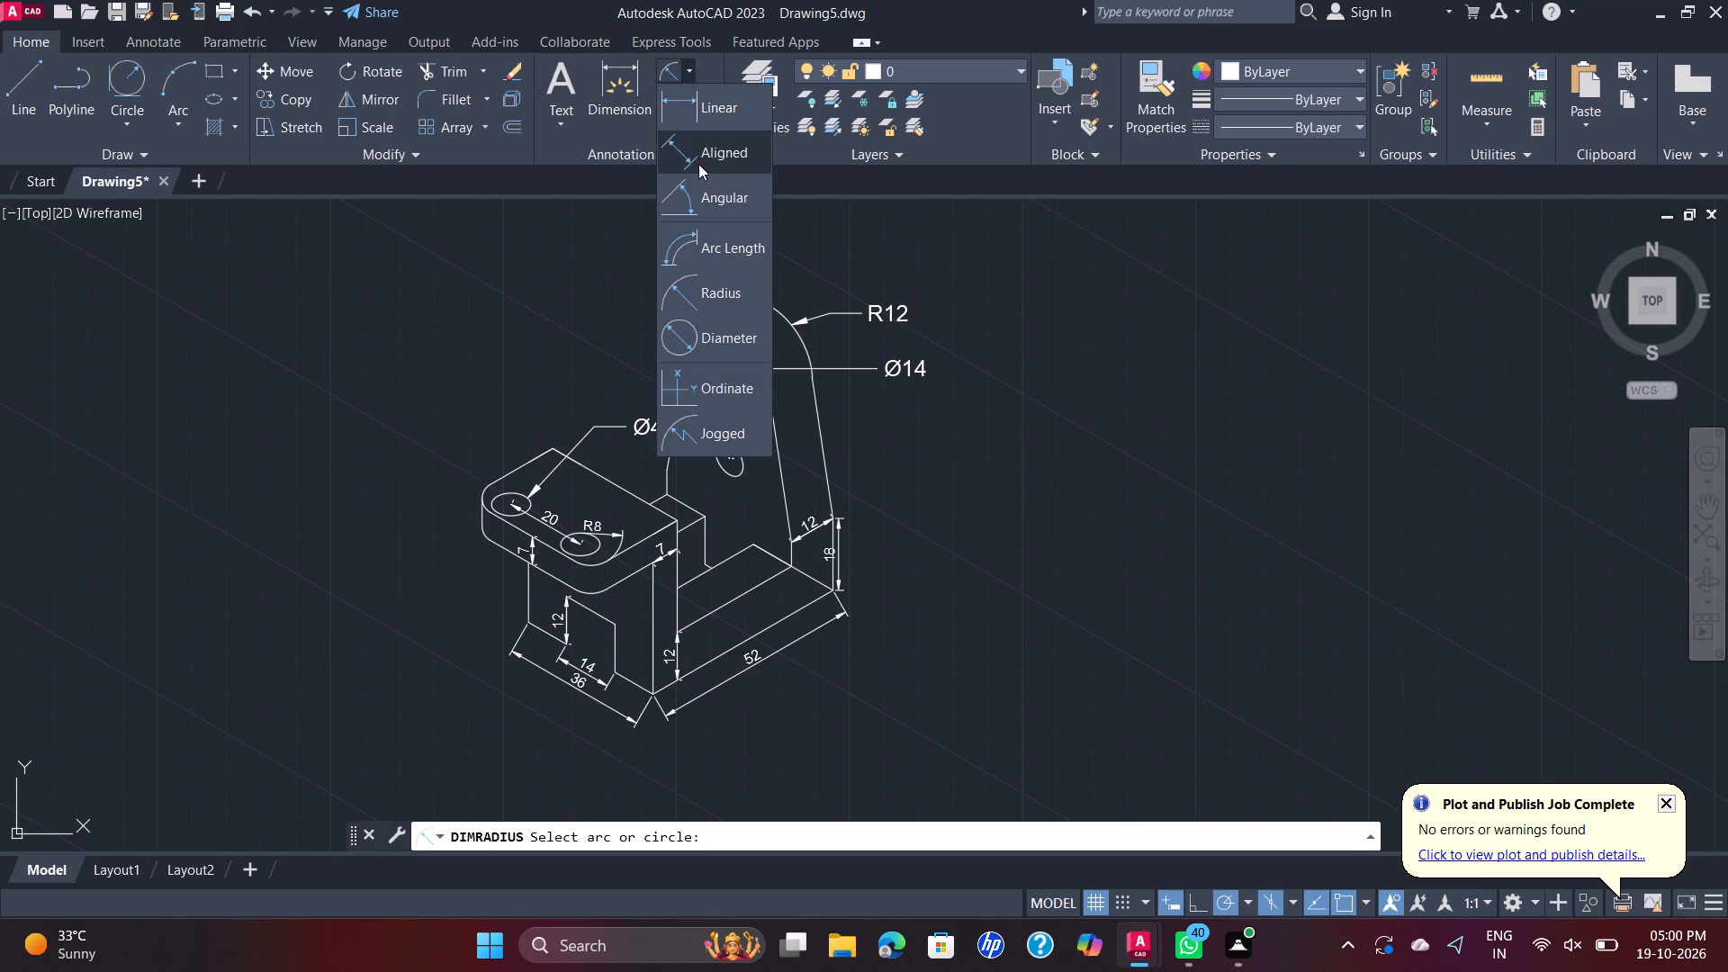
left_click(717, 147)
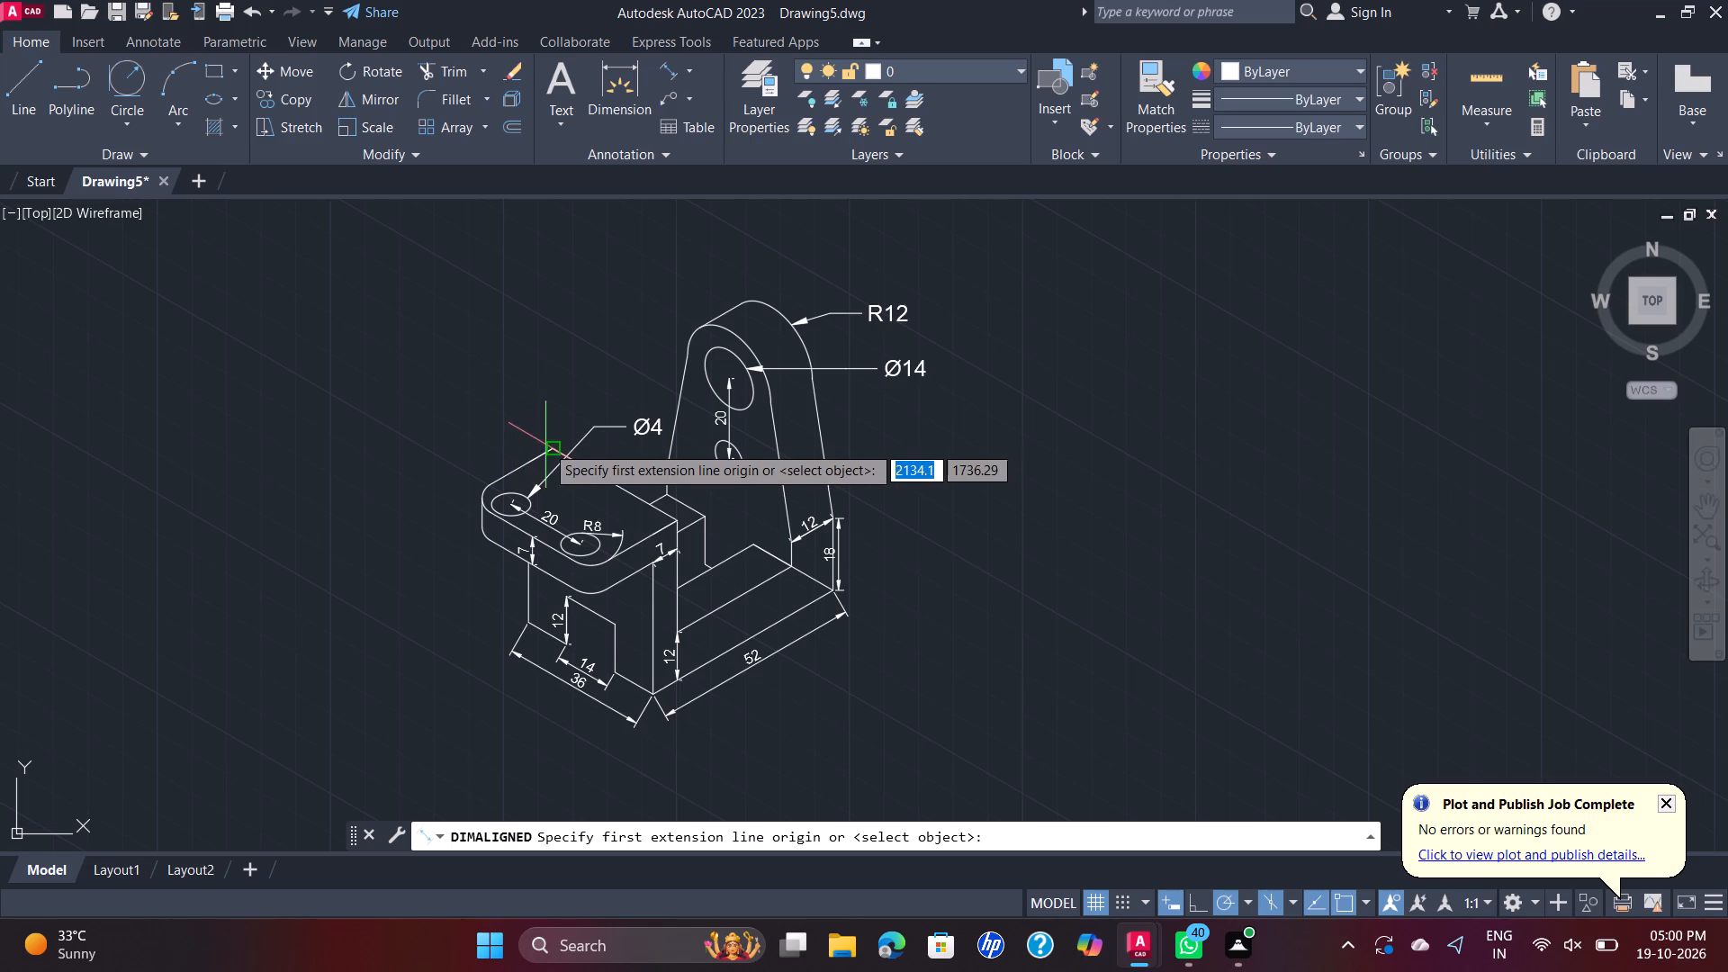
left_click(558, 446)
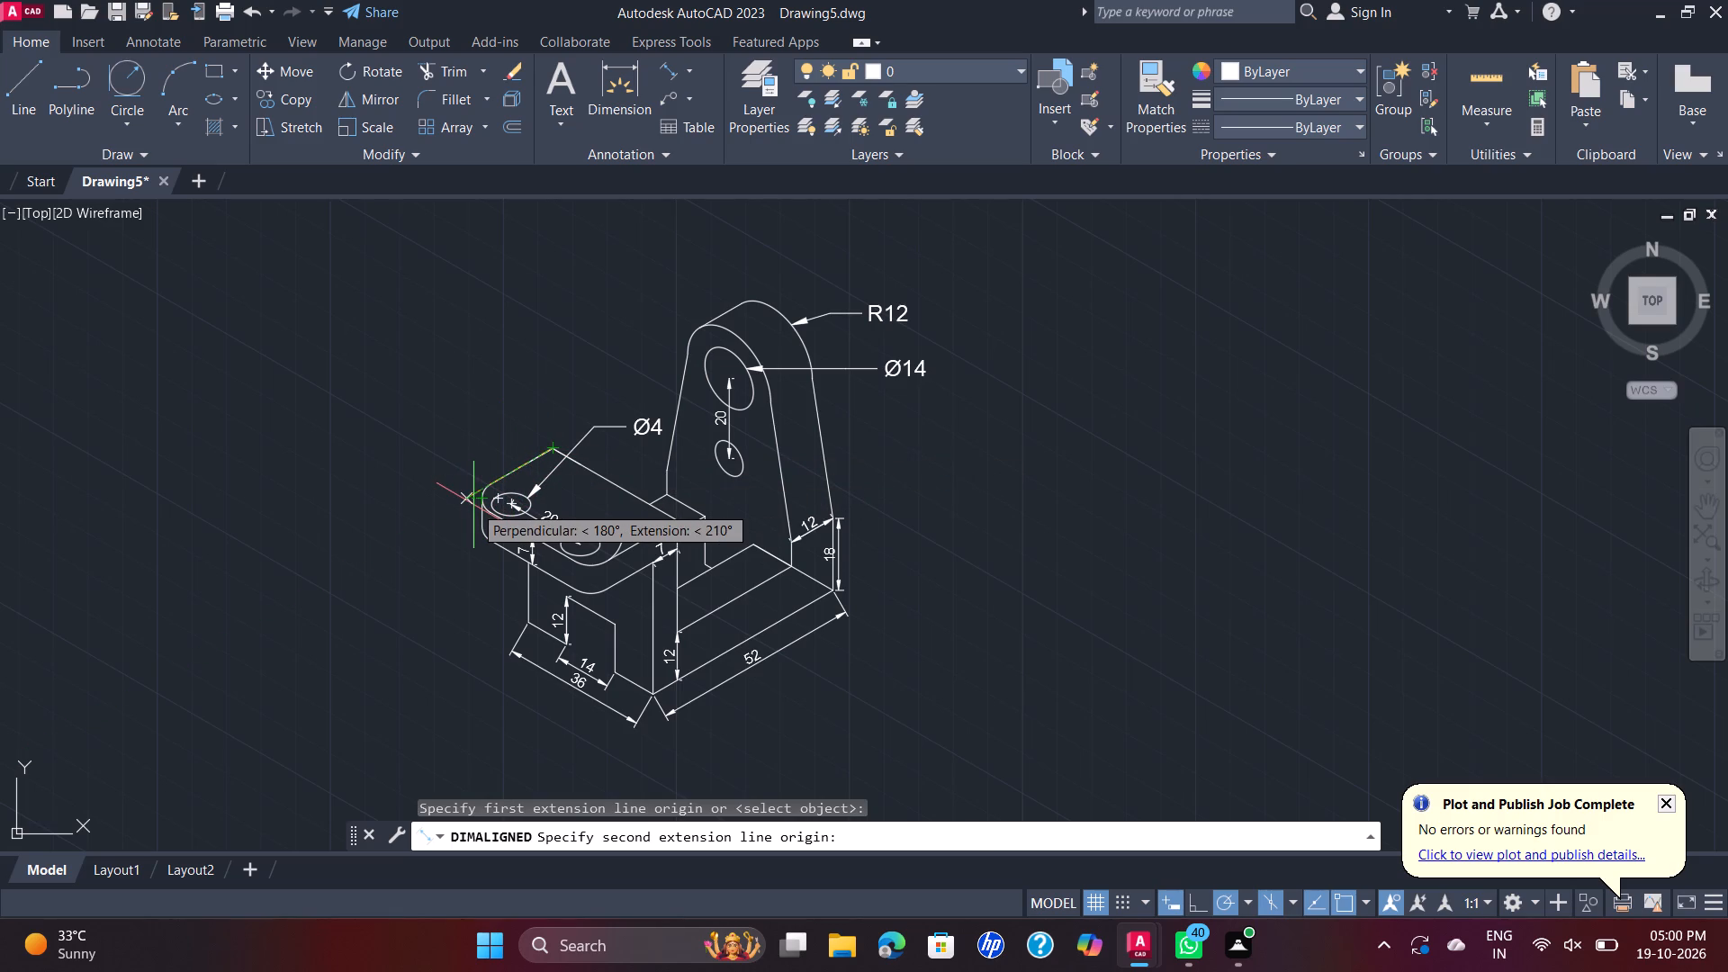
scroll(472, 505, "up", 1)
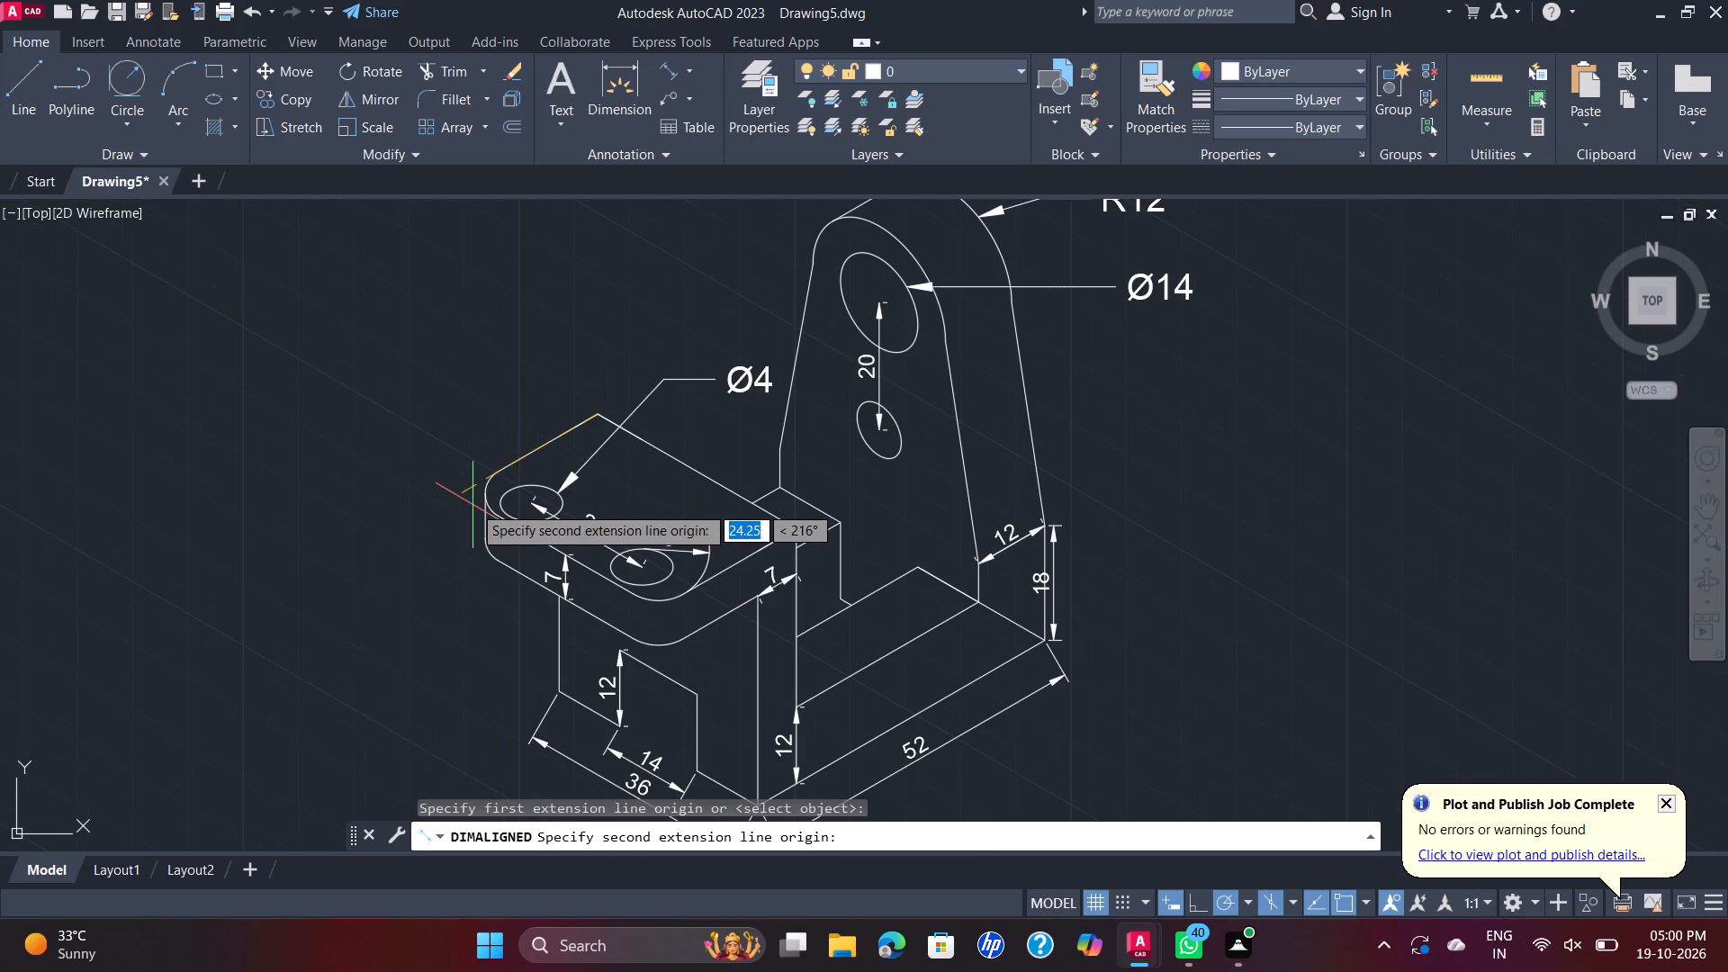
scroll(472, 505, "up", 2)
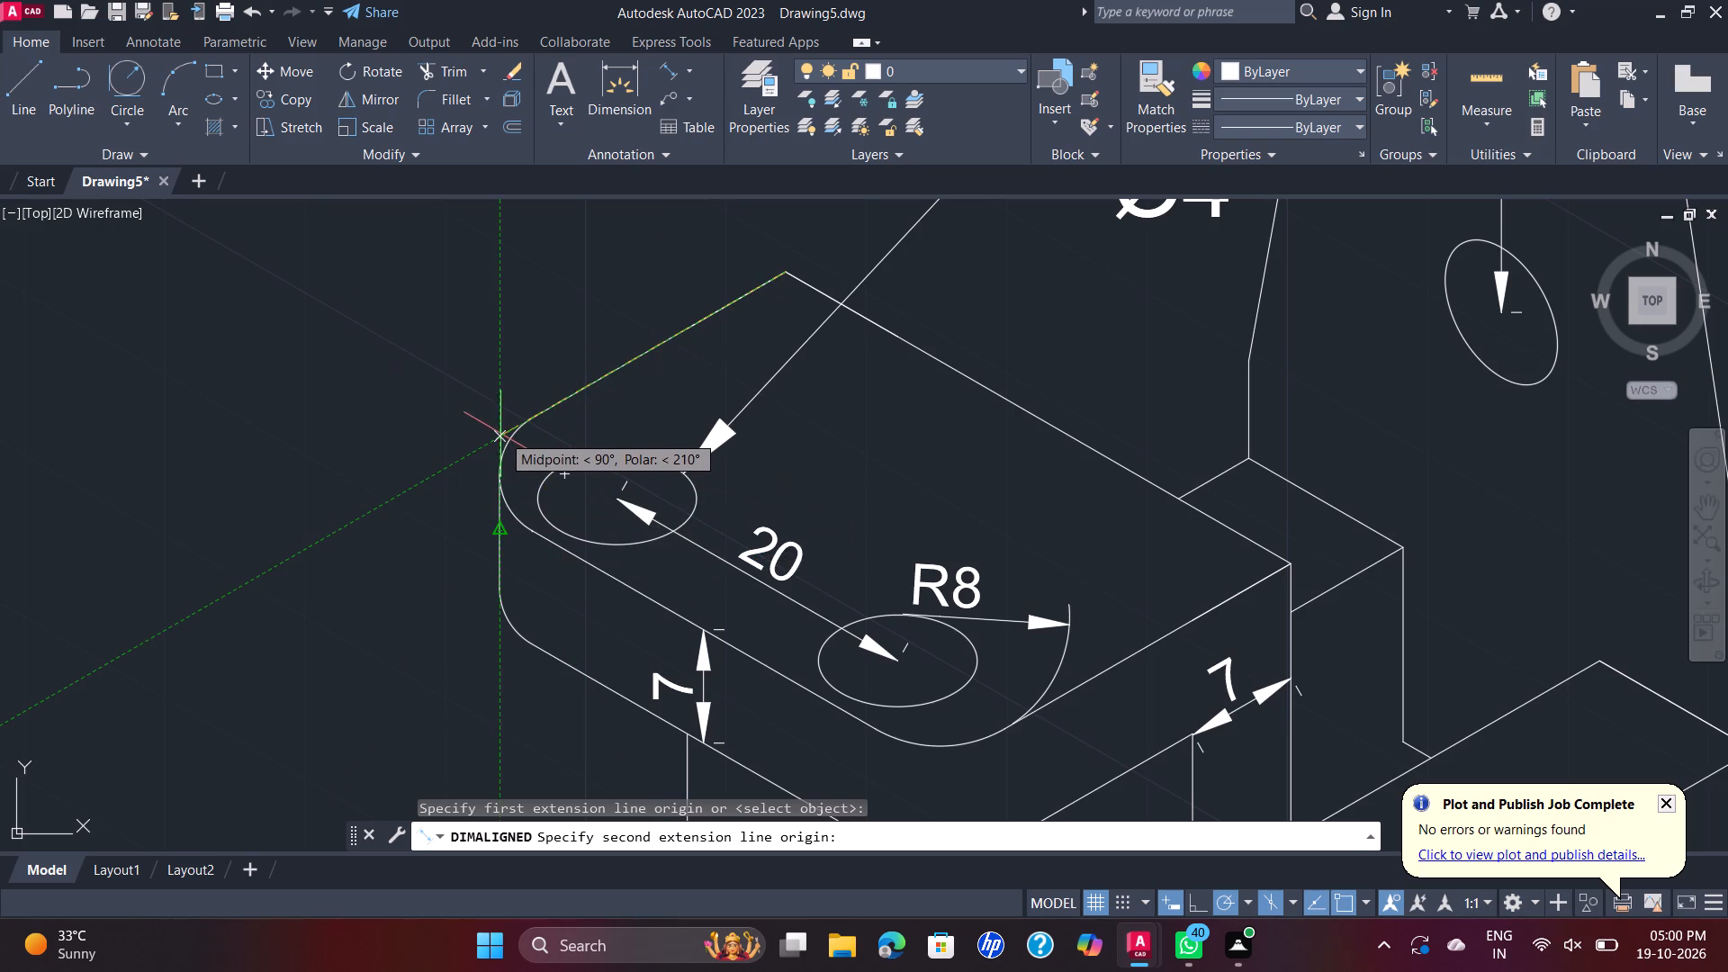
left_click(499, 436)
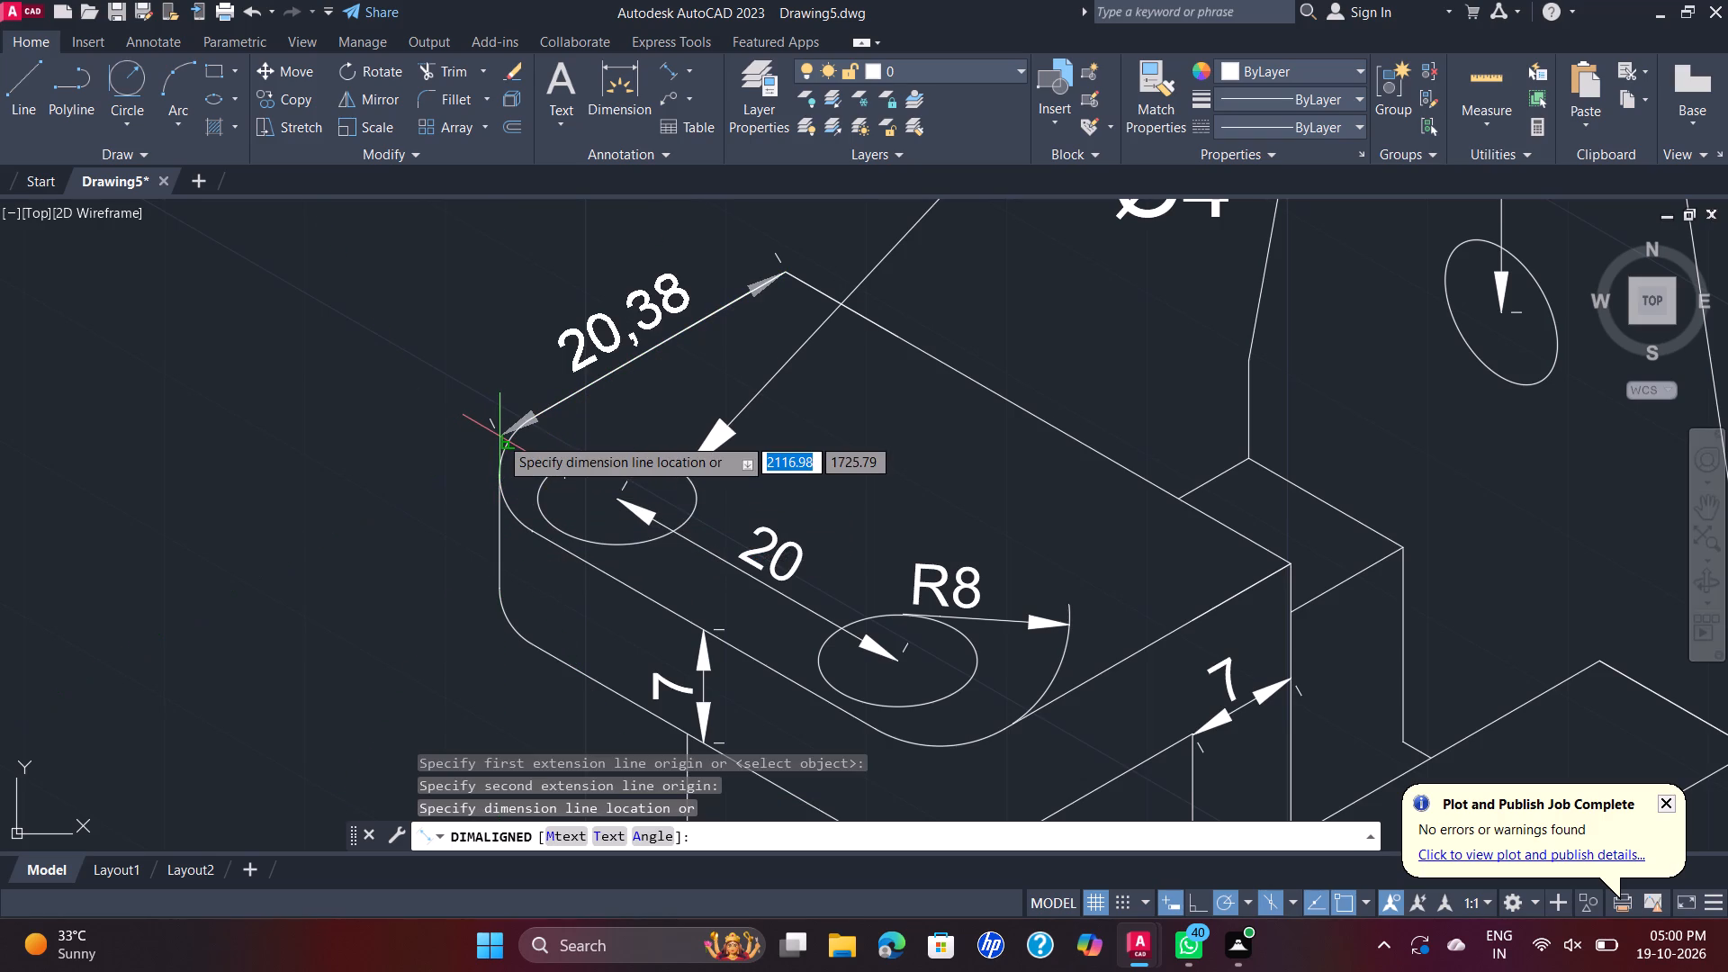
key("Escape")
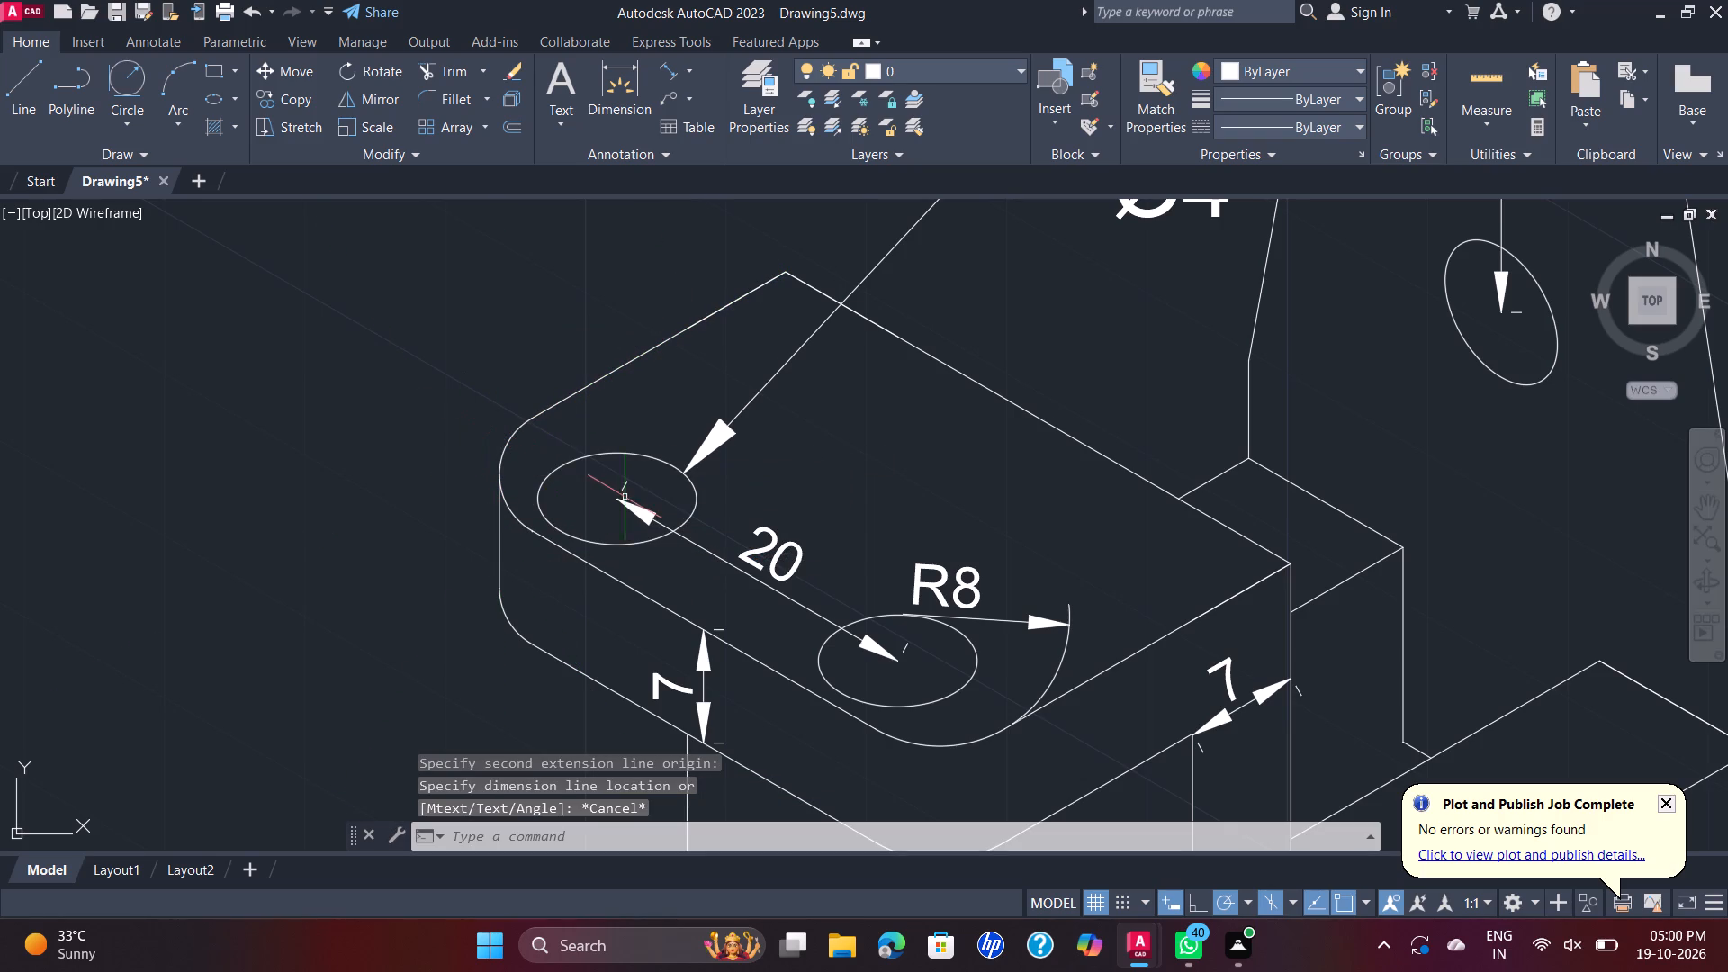
Draw a 25 mm line from the flap's rear top corner along its short edge, extending past the rounded outer corner.
left_click(21, 64)
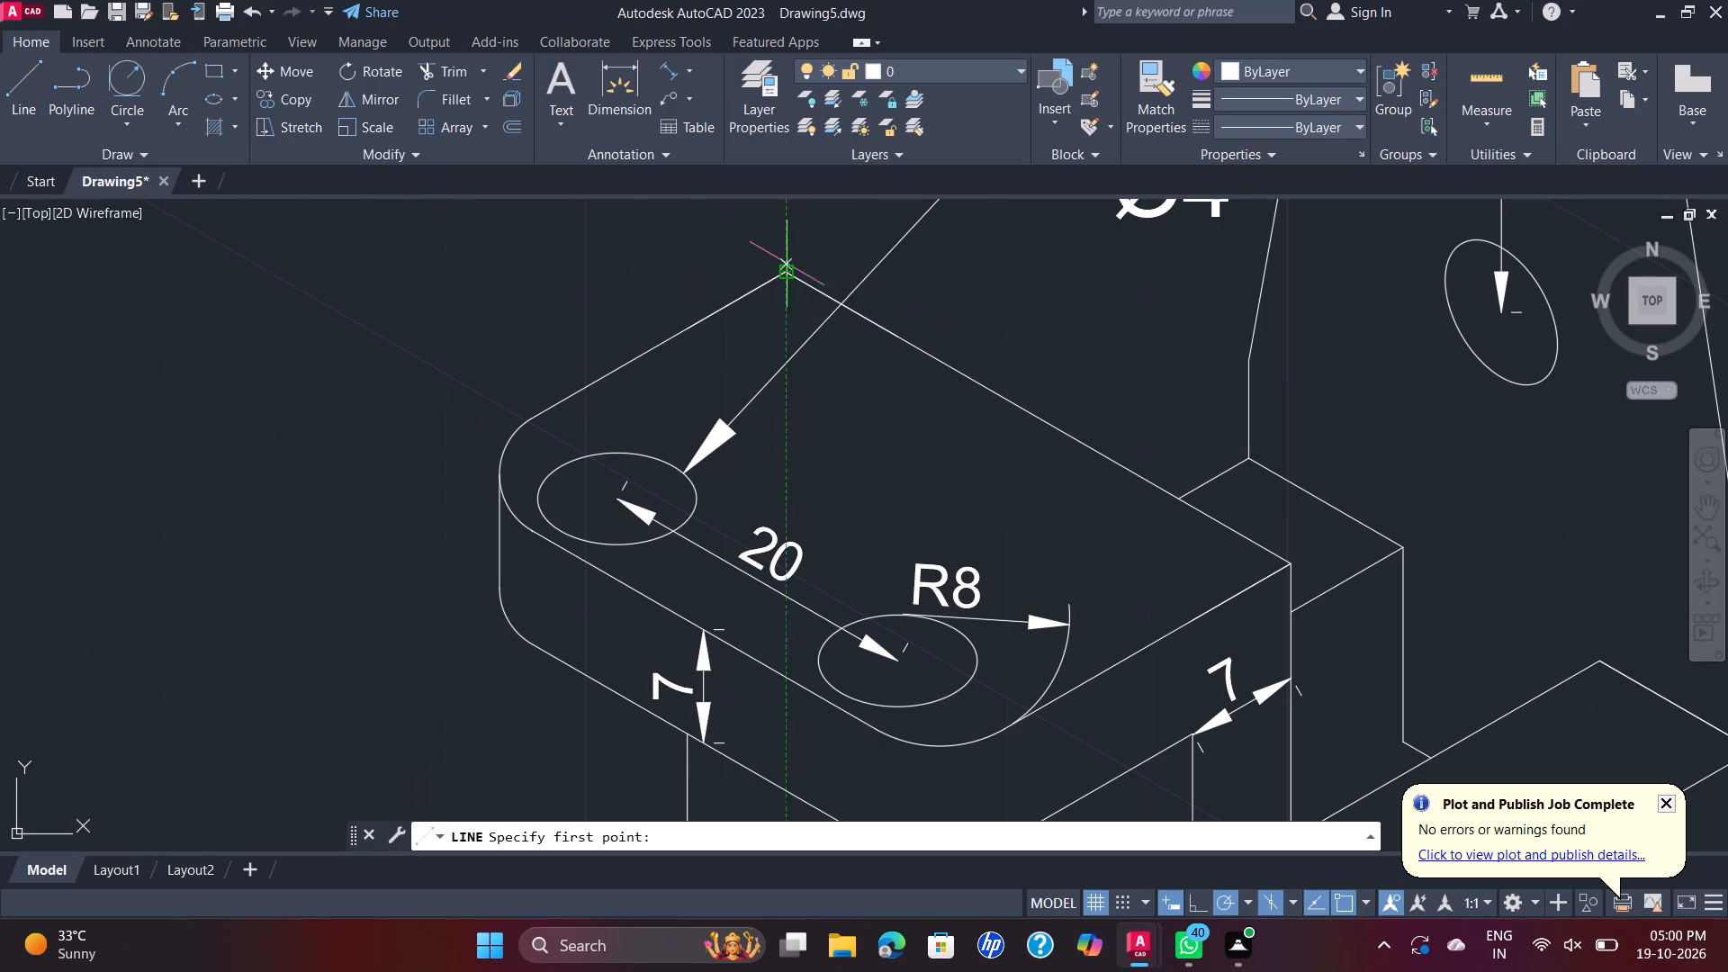
left_click(785, 269)
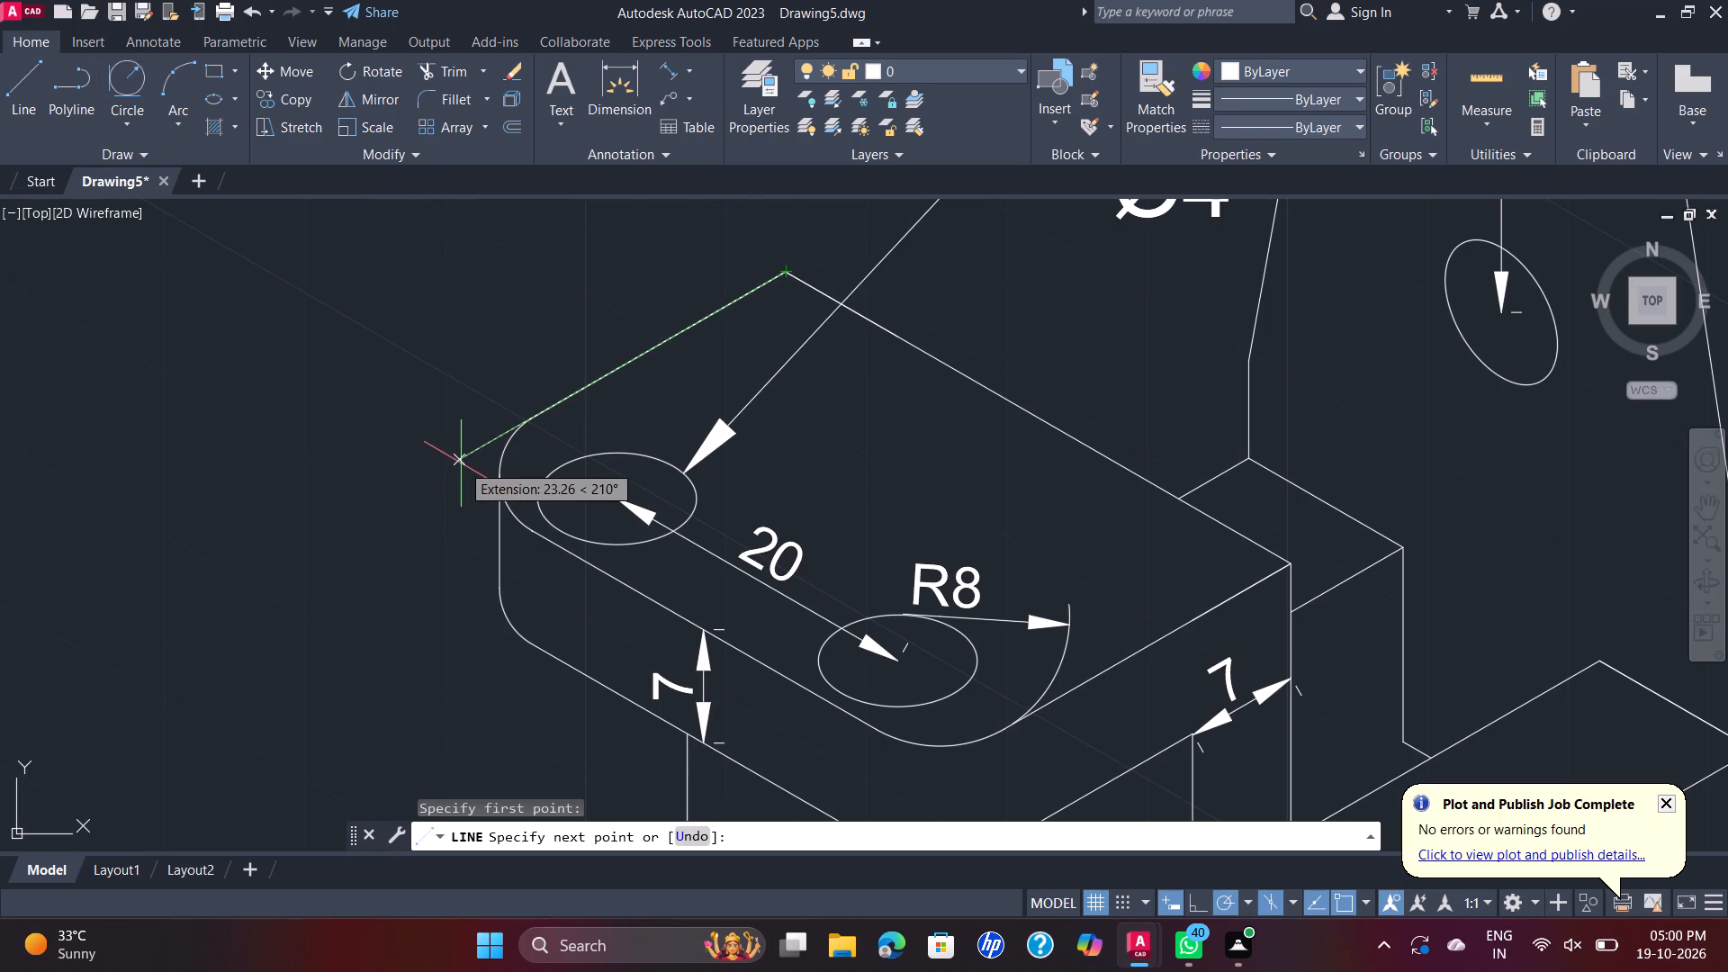
type("25")
key("Return")
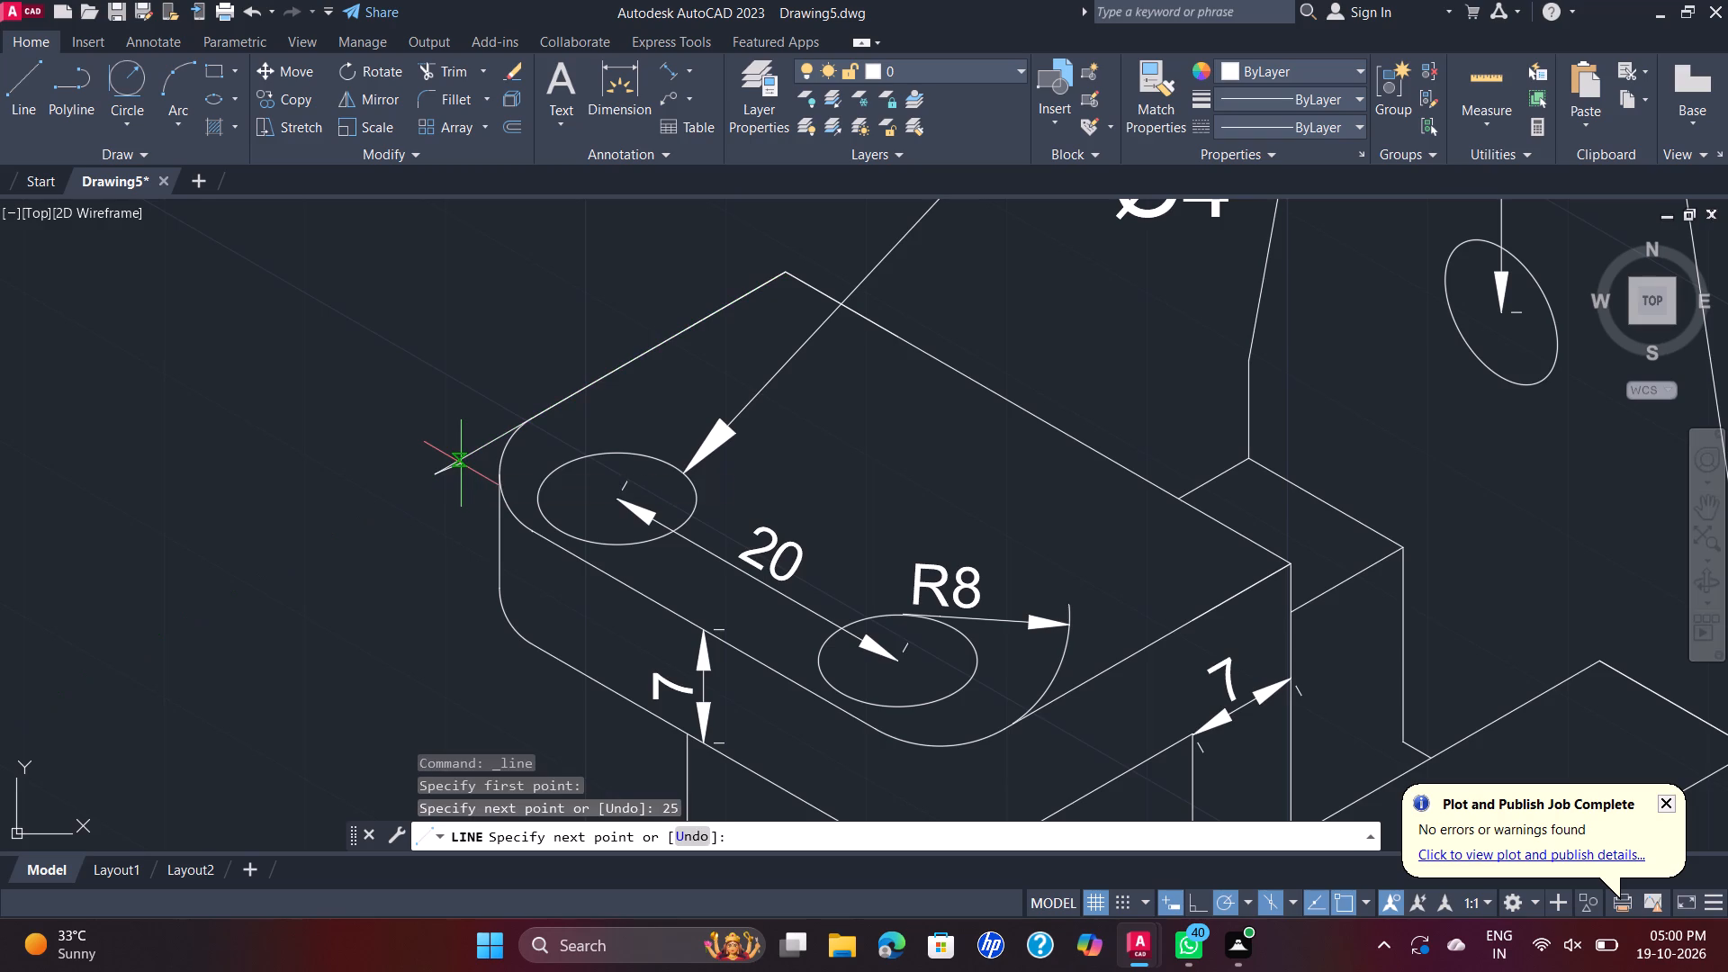
key("Escape")
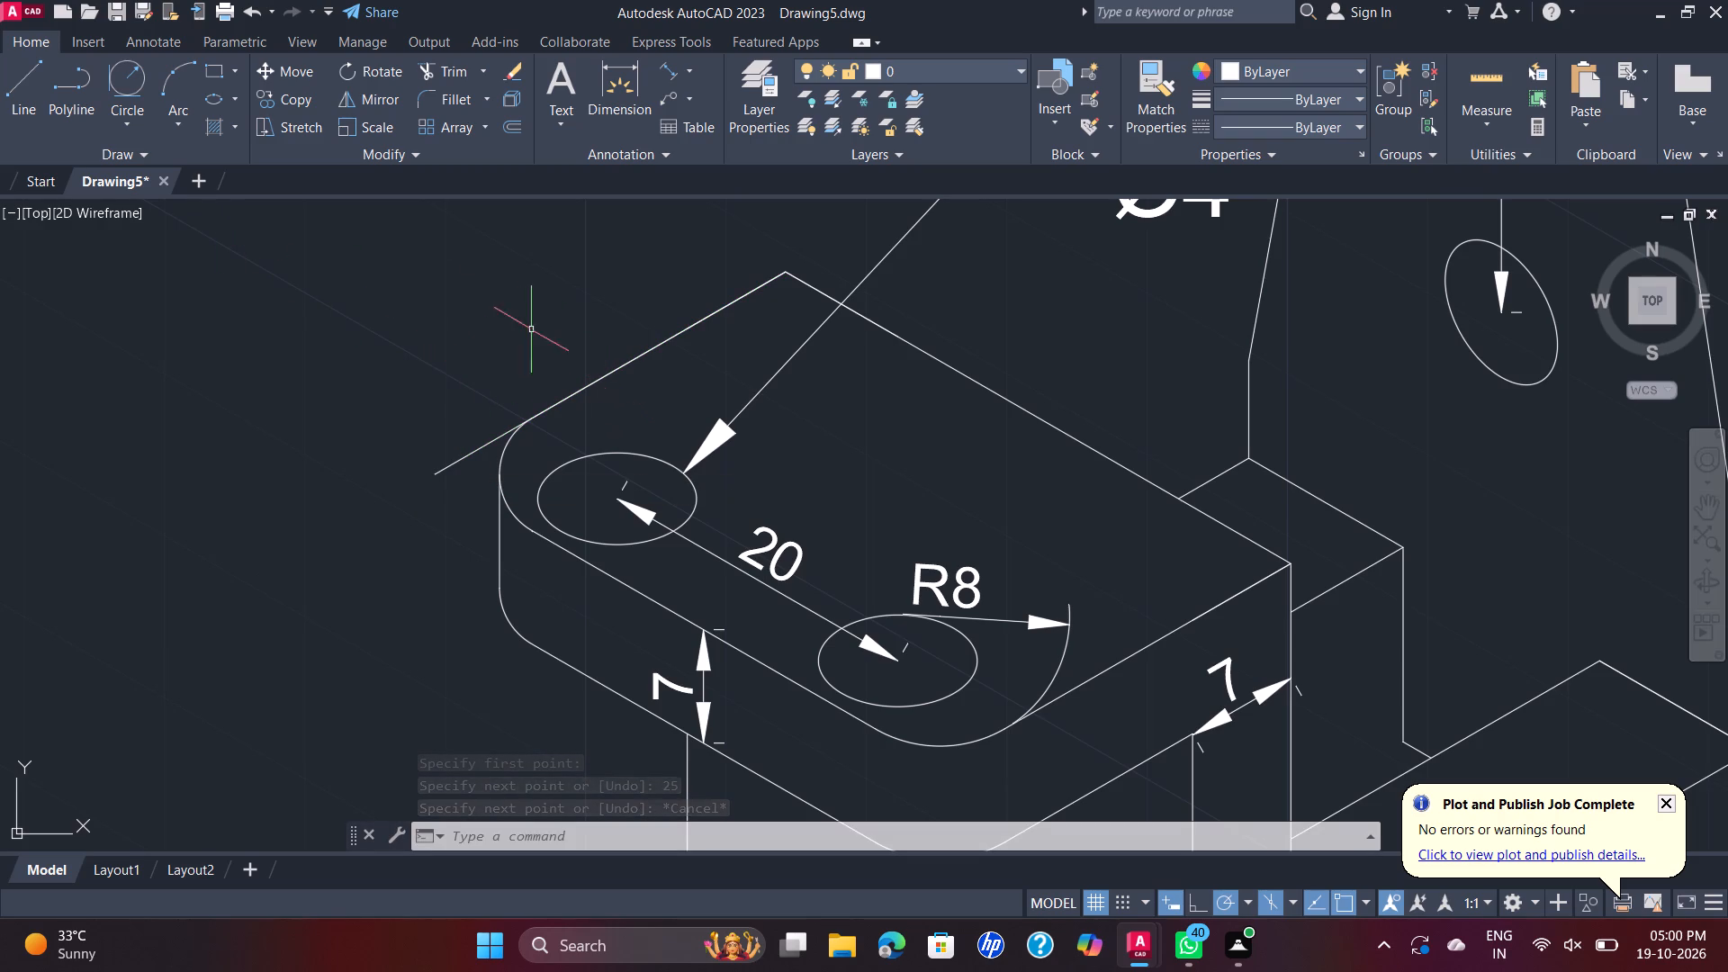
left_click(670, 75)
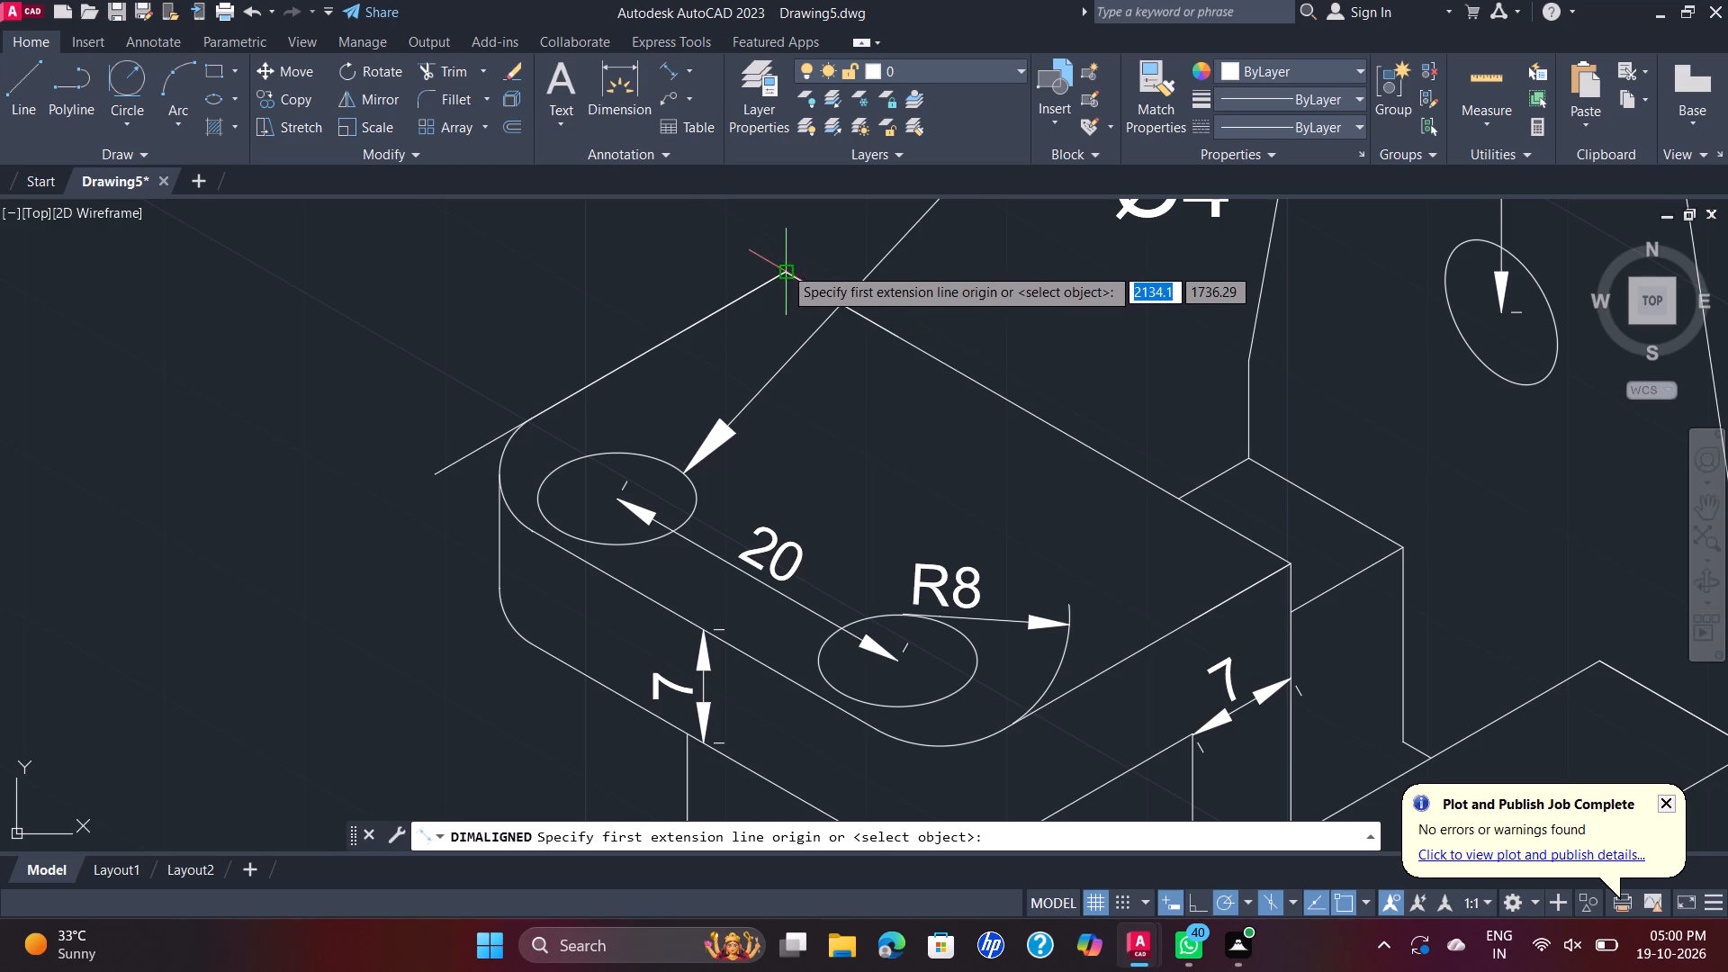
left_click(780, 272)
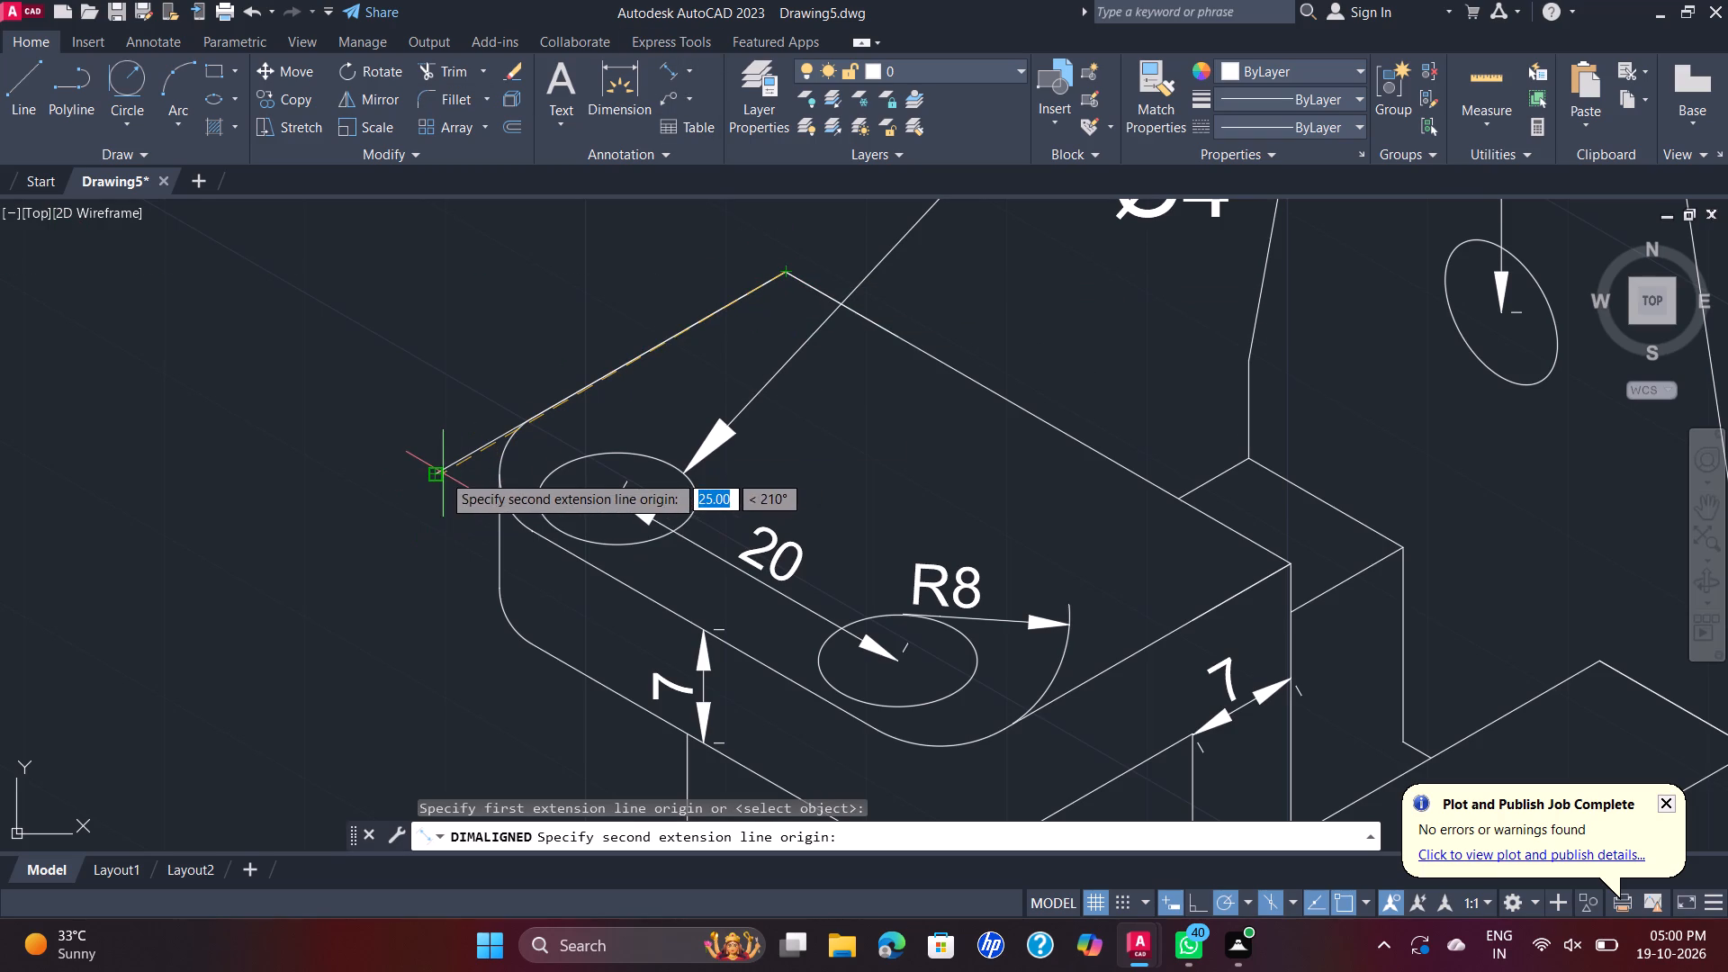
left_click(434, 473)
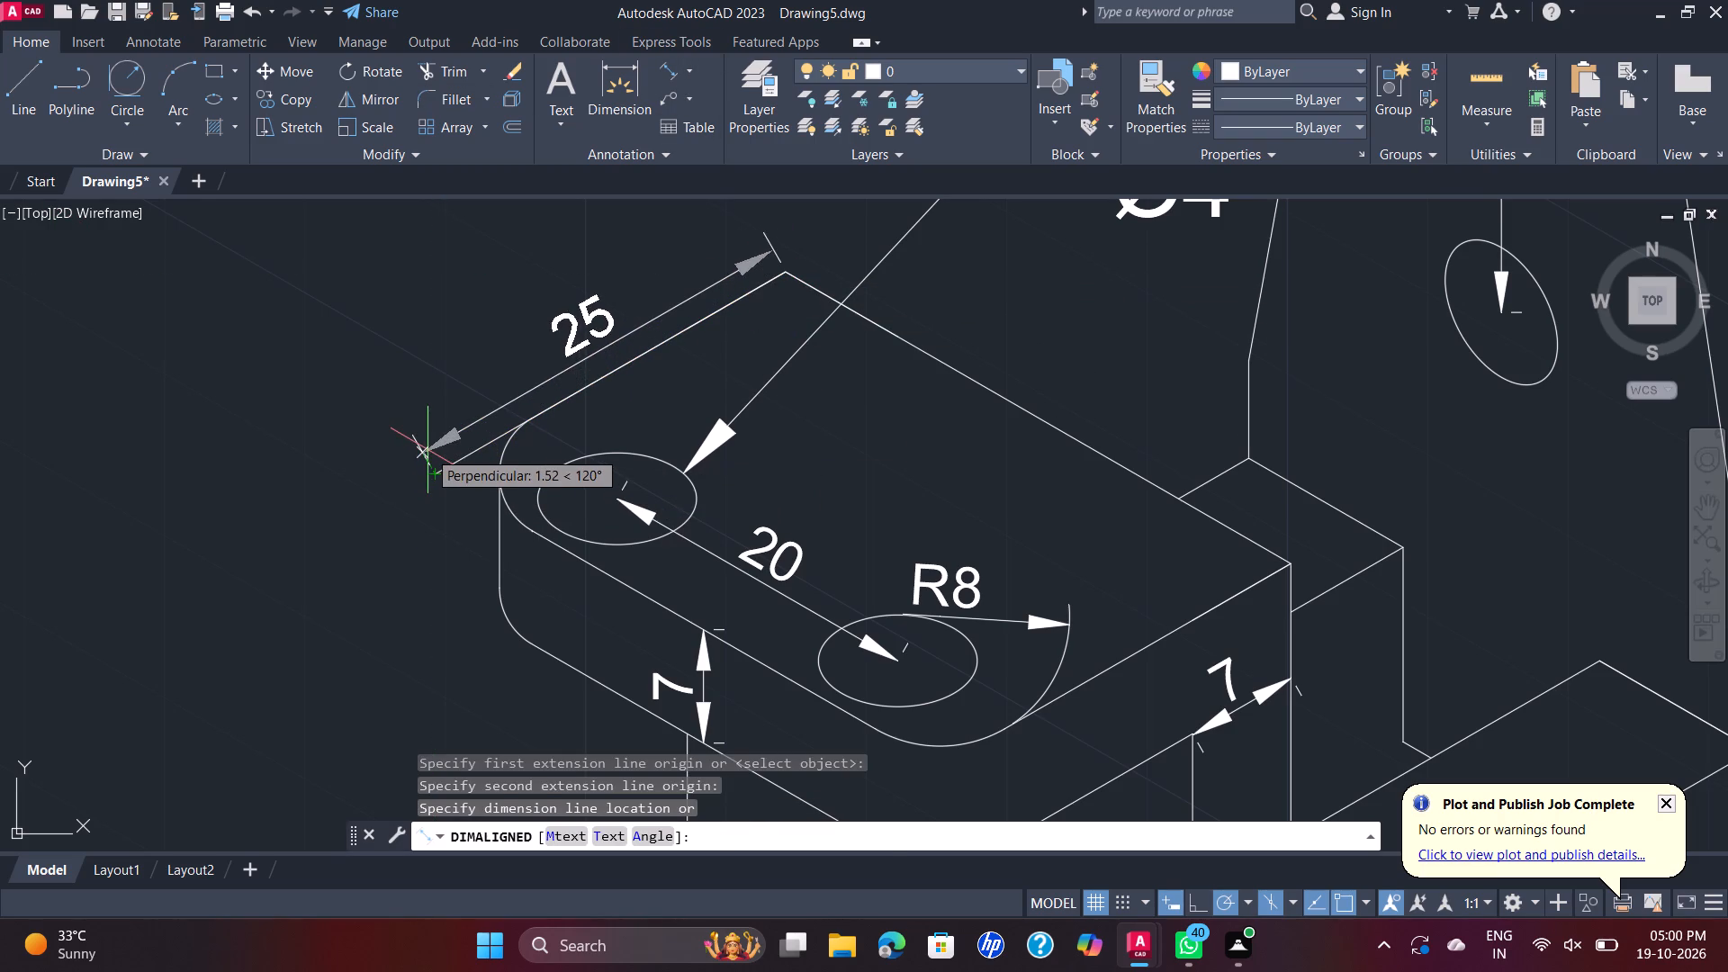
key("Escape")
Delete the 25 mm line that extends past the flap's rounded outer corner.
left_click(452, 462)
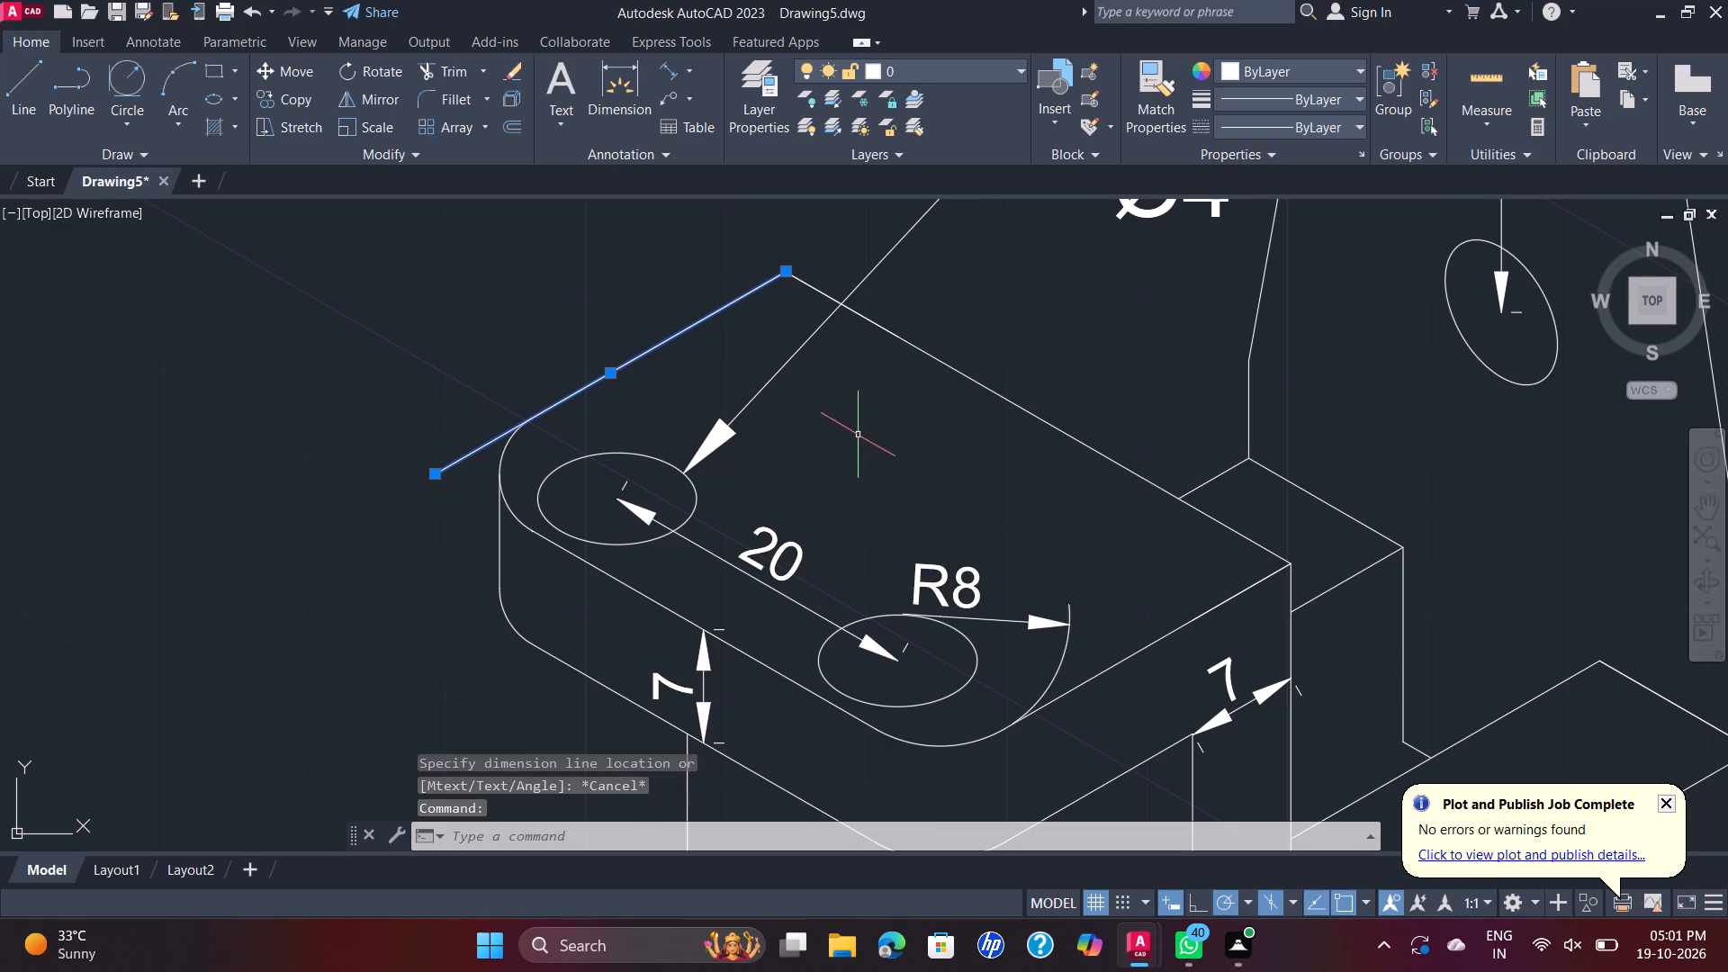
key("Print")
key("Delete")
left_click(866, 439)
key("Delete")
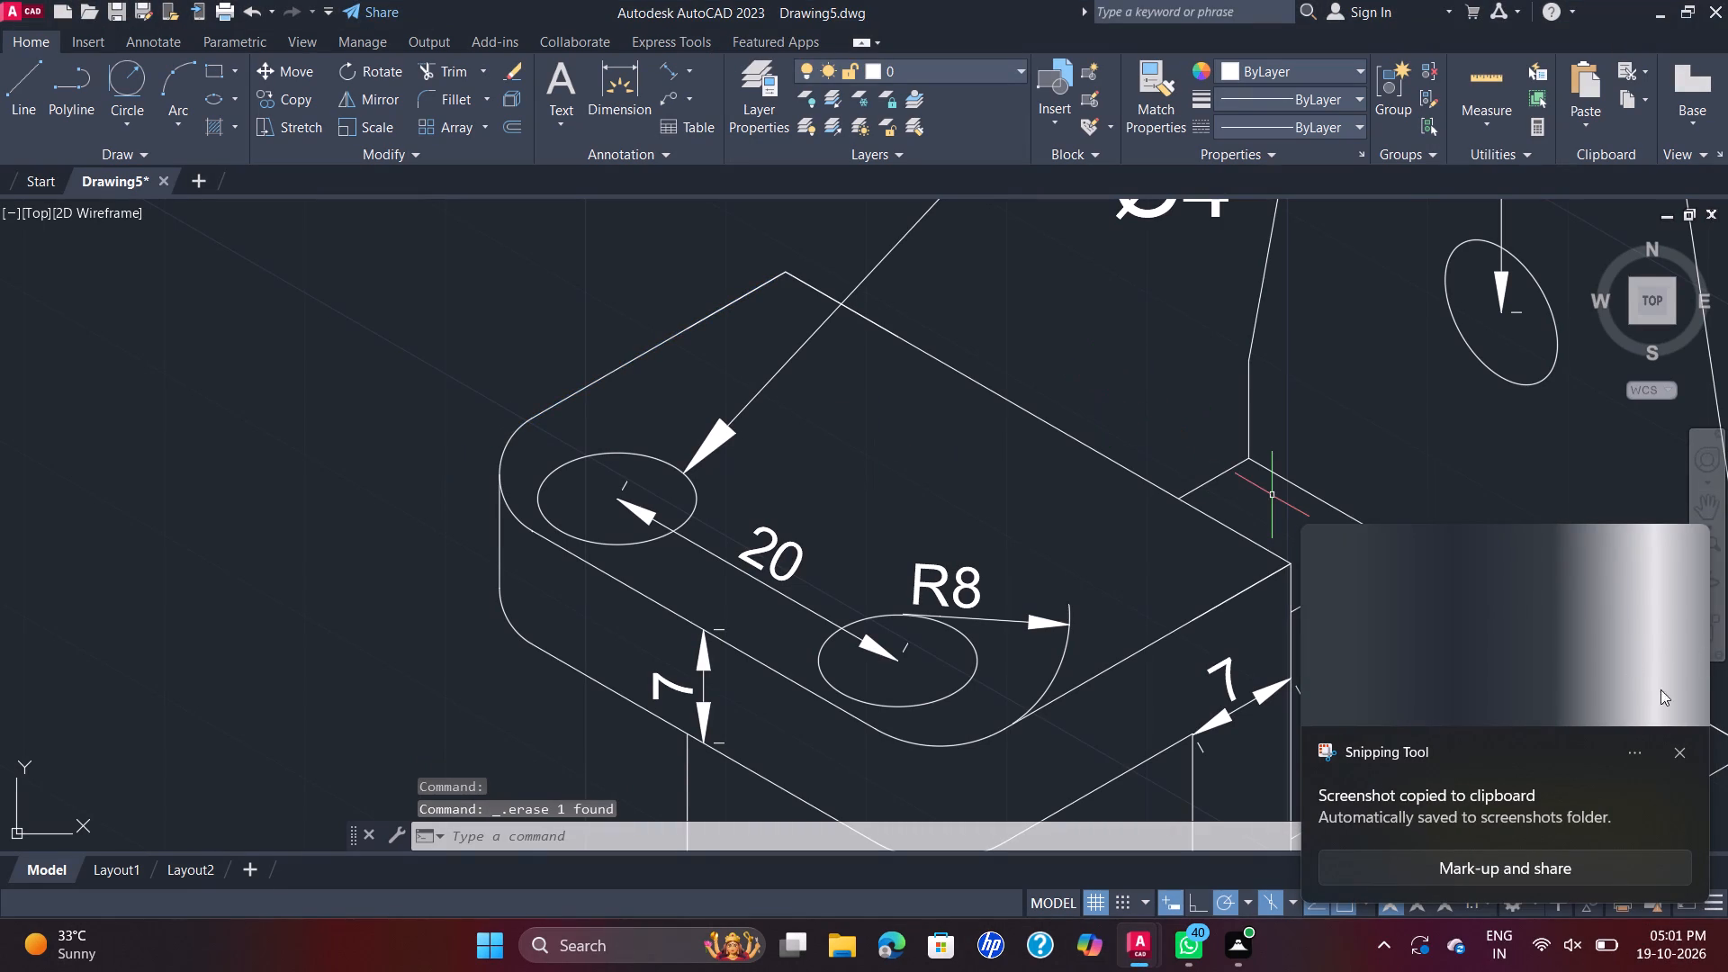
left_click(1684, 755)
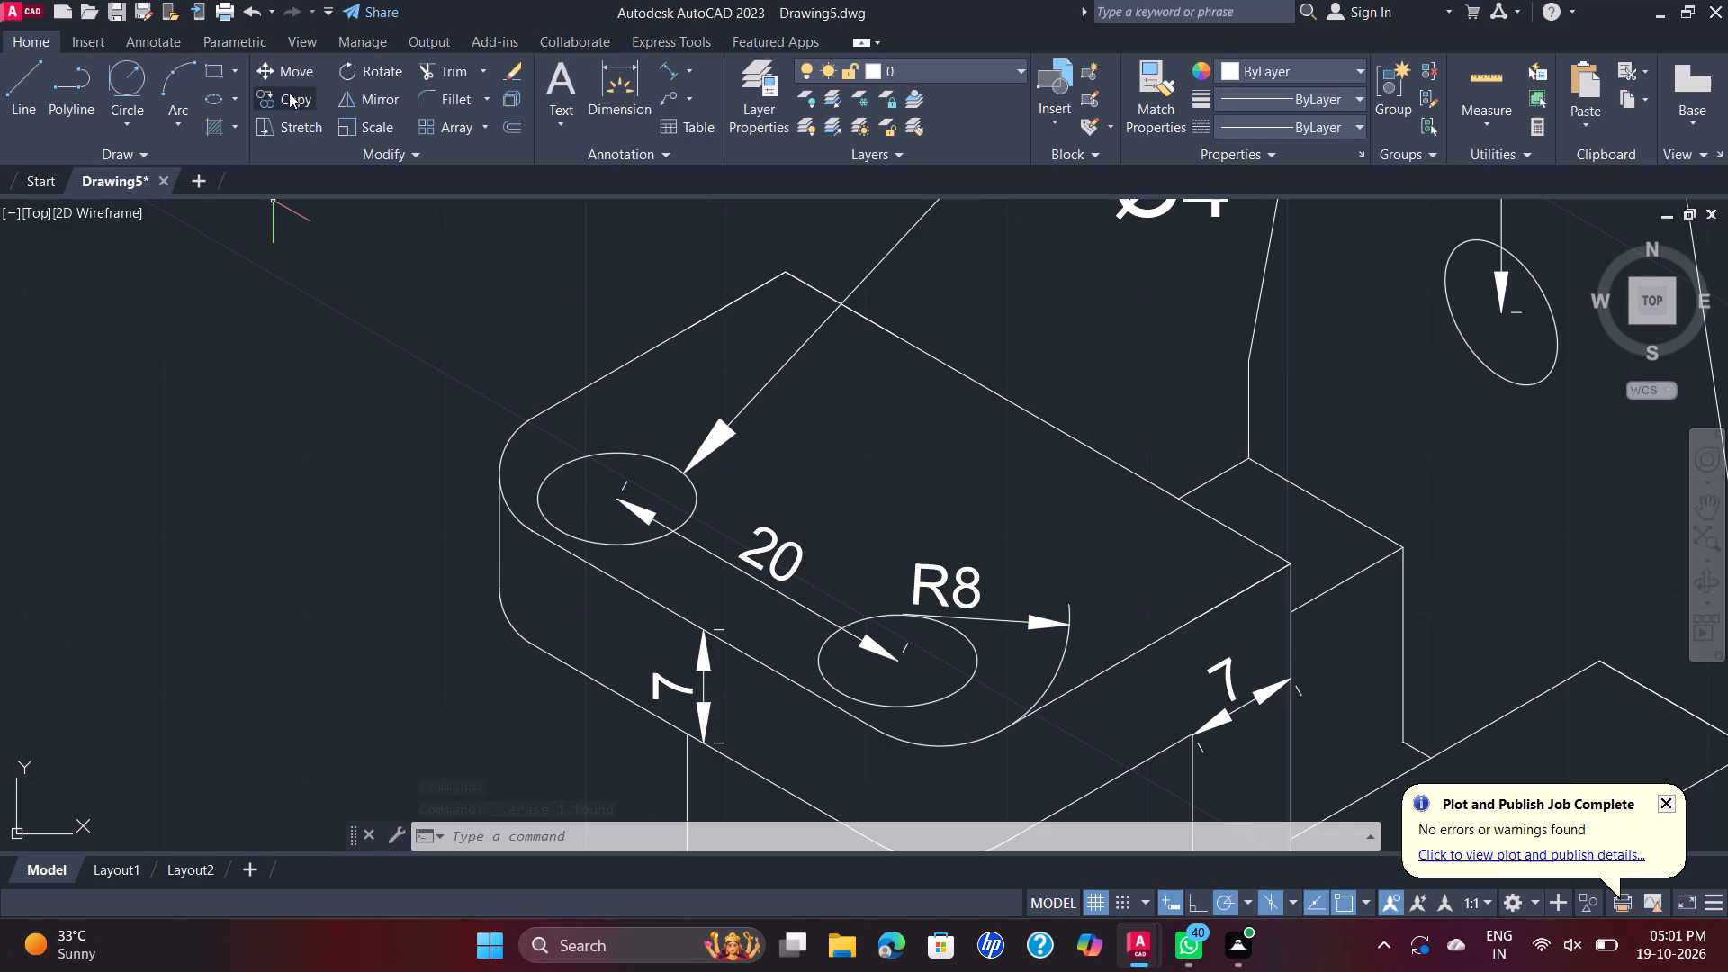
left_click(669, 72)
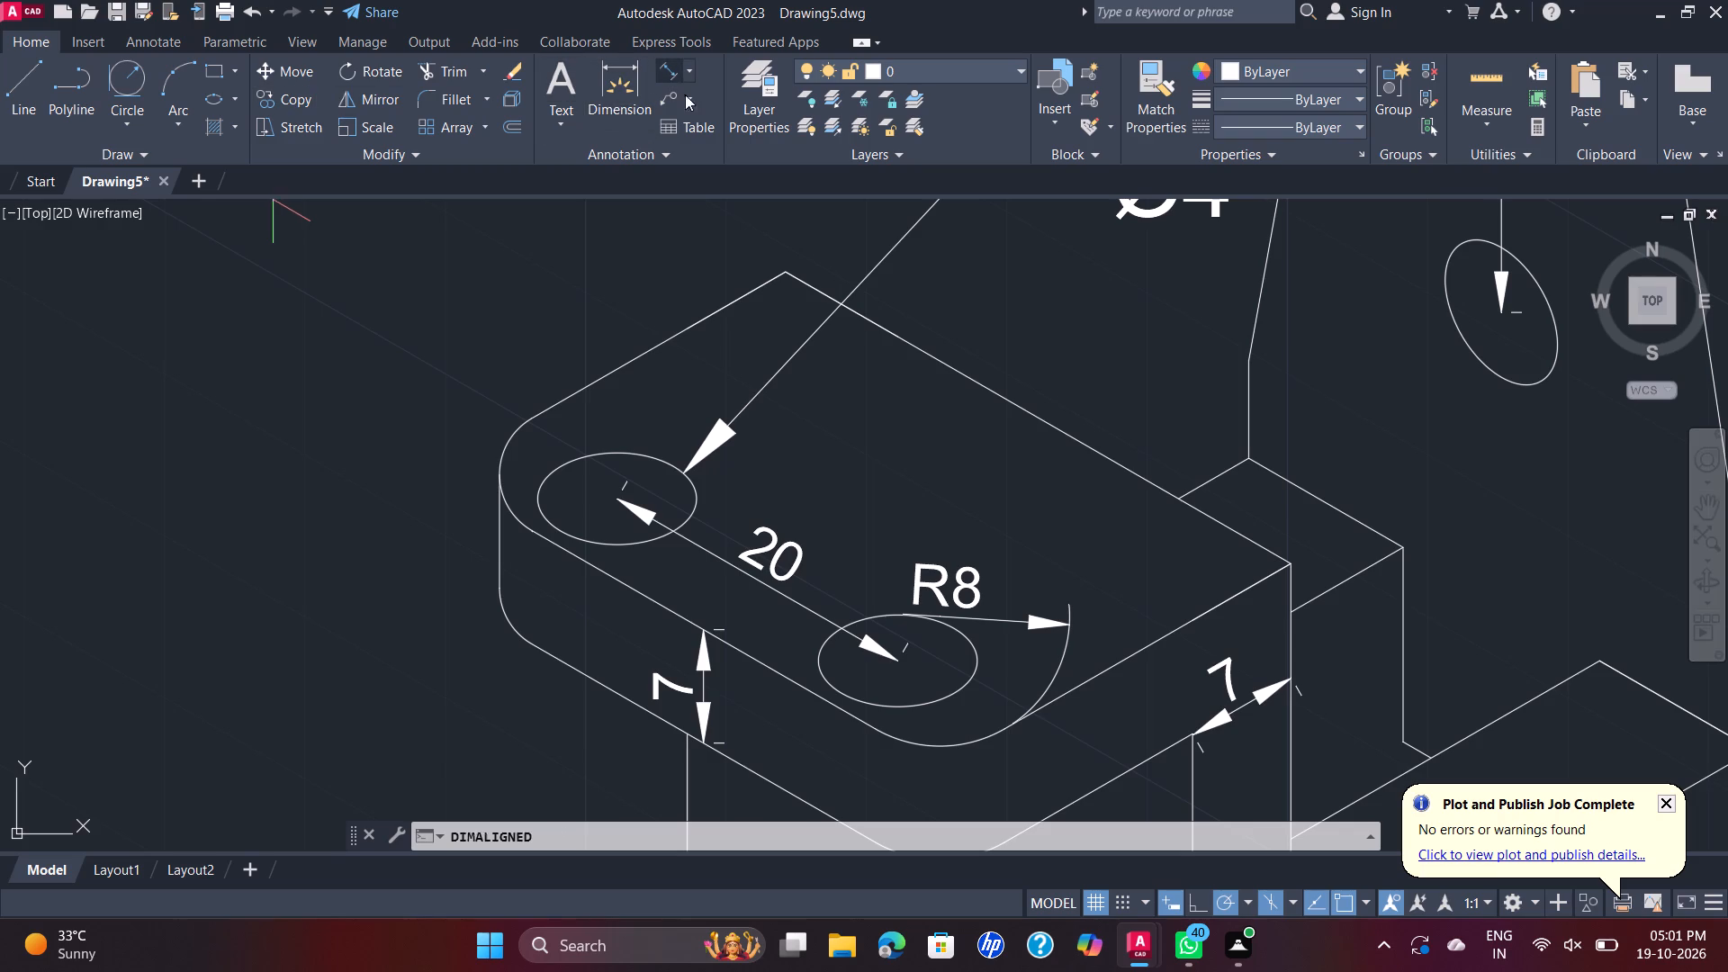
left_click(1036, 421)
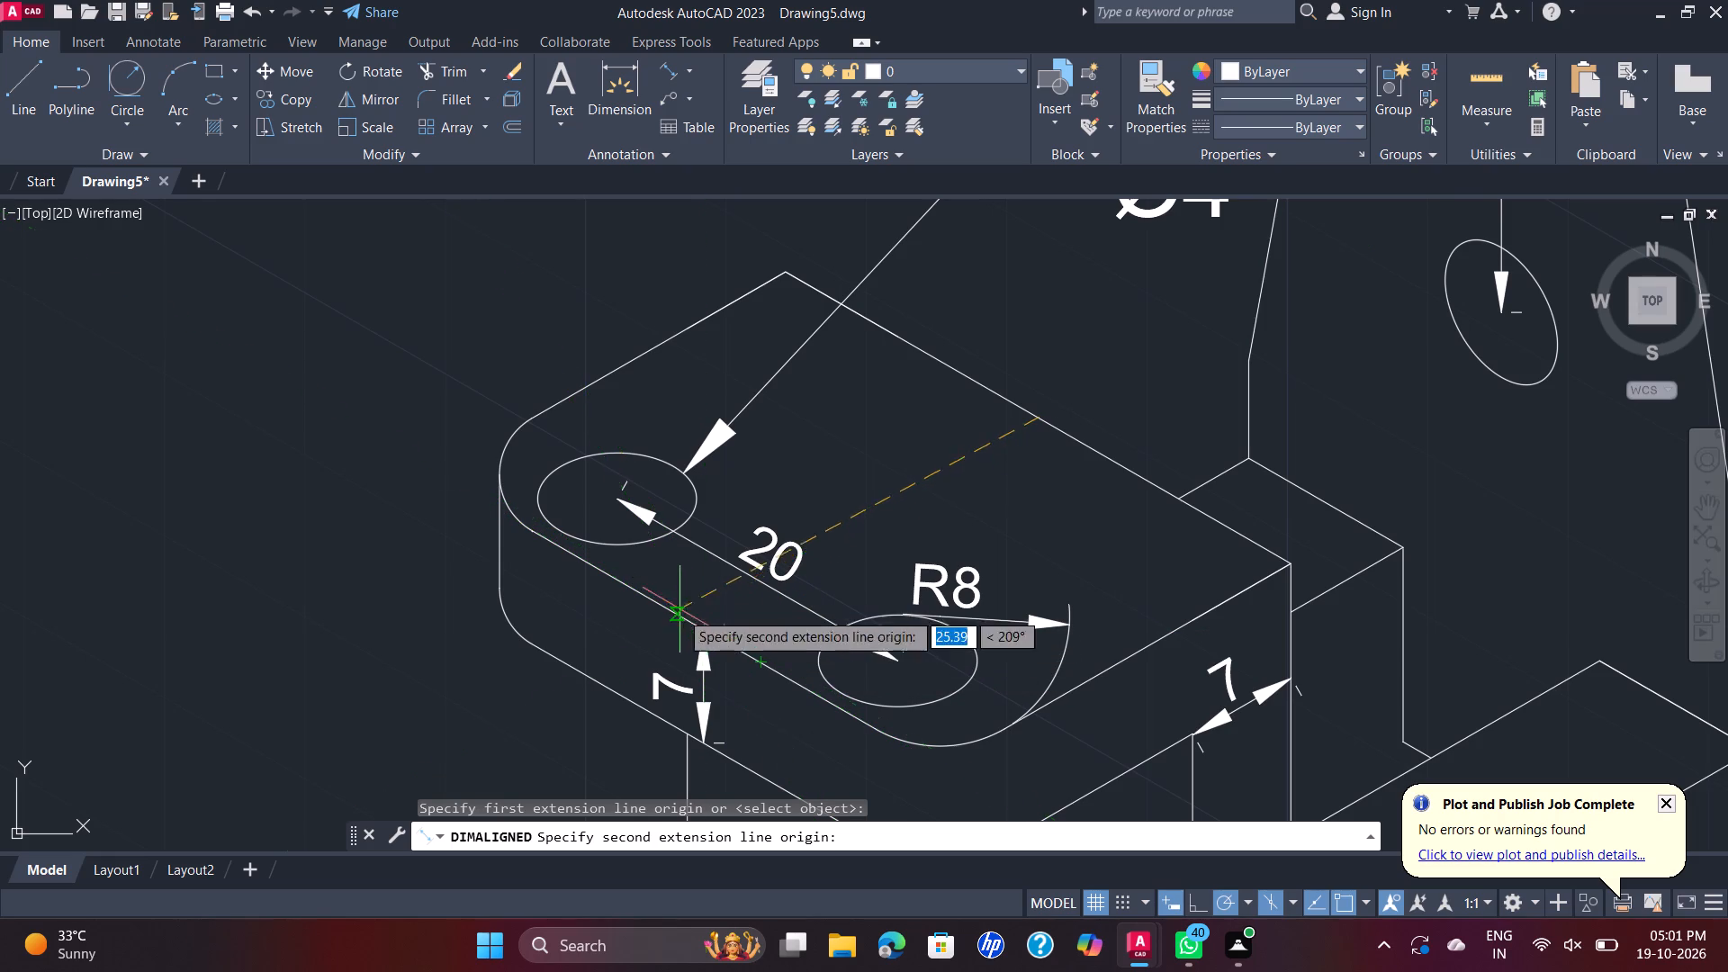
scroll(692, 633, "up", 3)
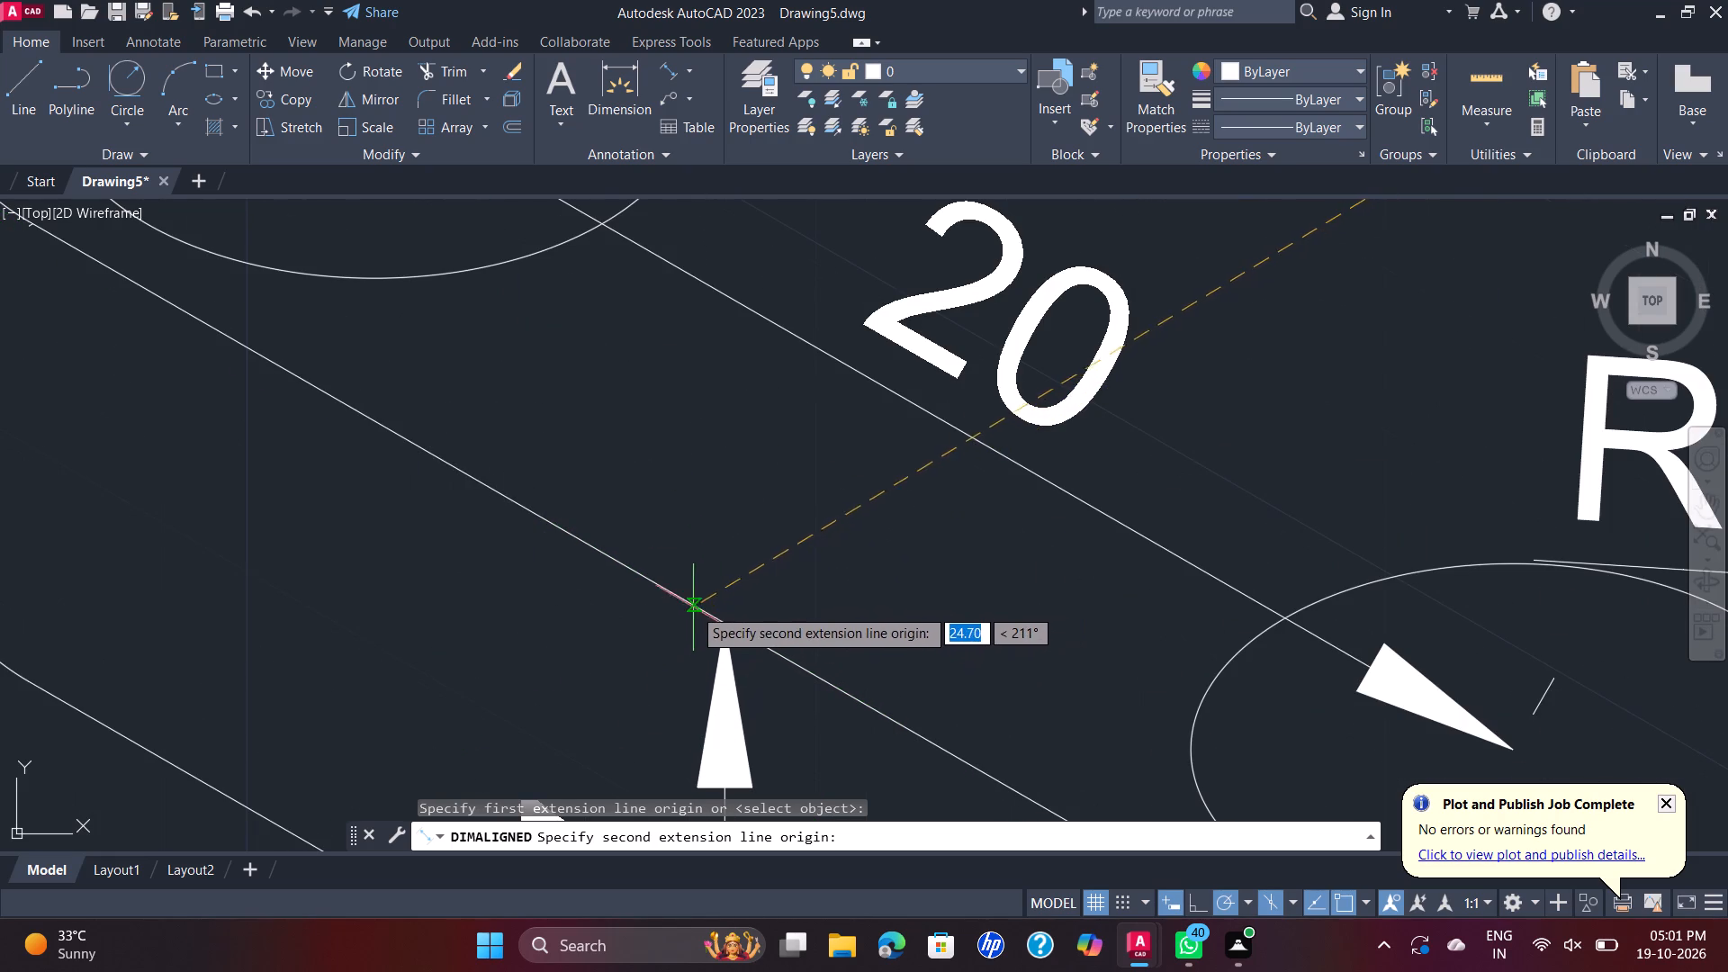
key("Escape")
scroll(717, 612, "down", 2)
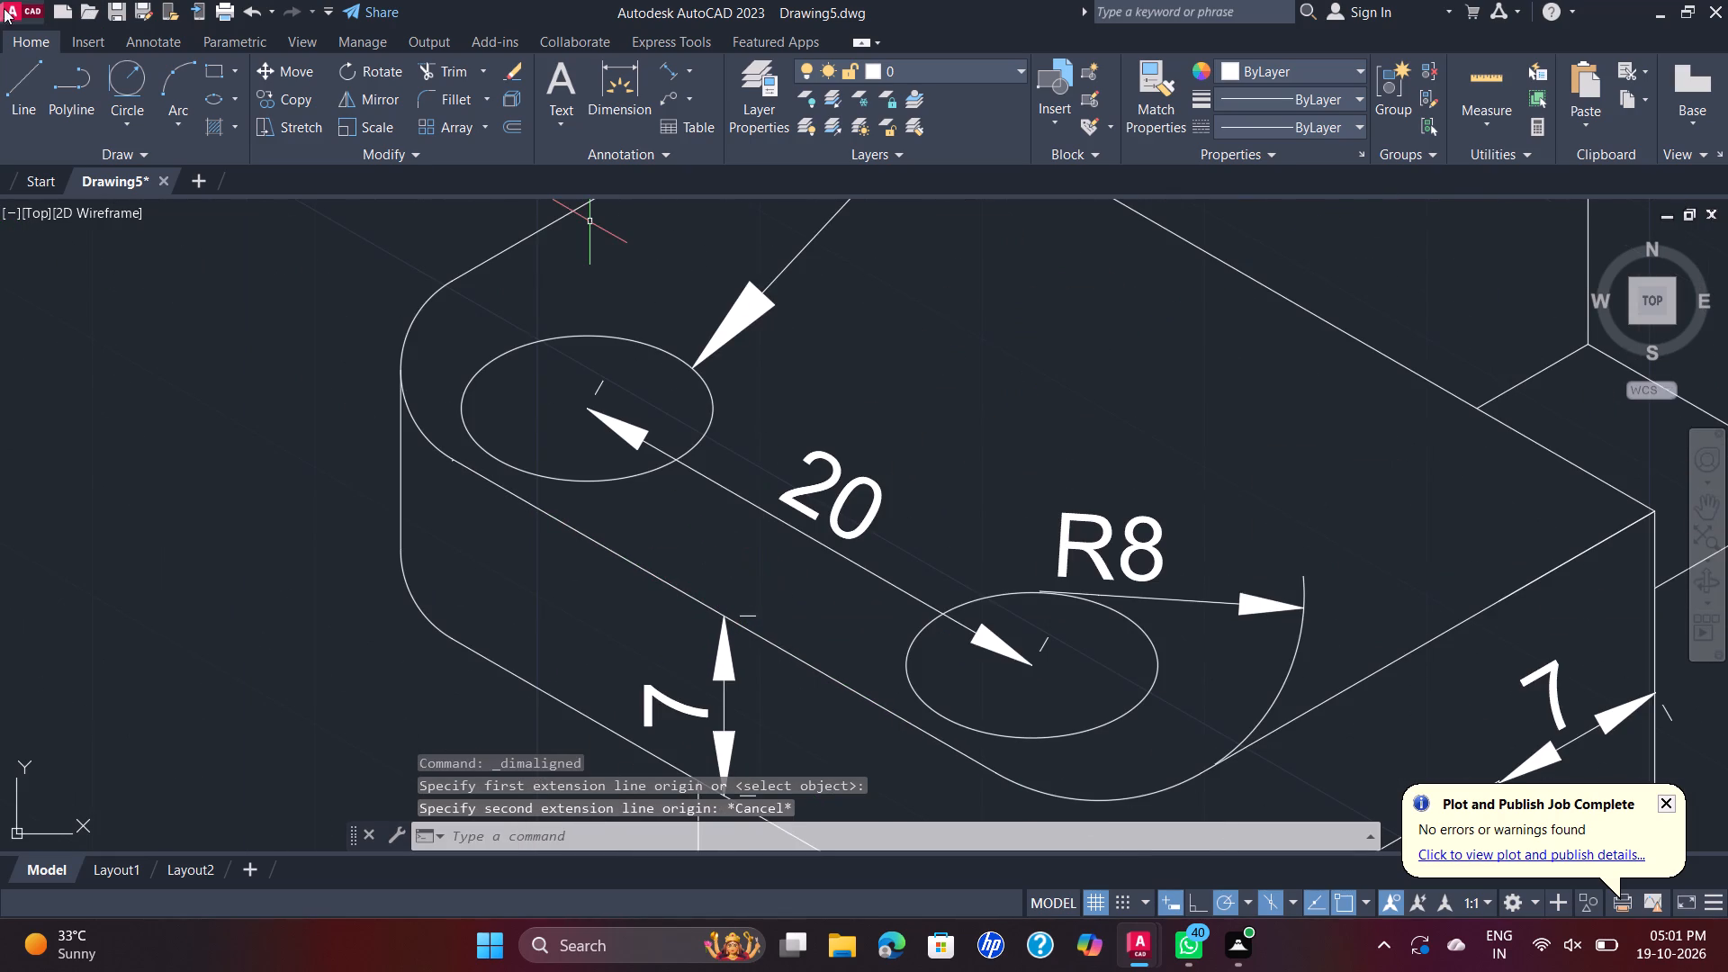
Draw a 25 mm line across the flap's top face from its long rear edge's midpoint, parallel to the short edges.
left_click(39, 64)
scroll(1333, 299, "down", 1)
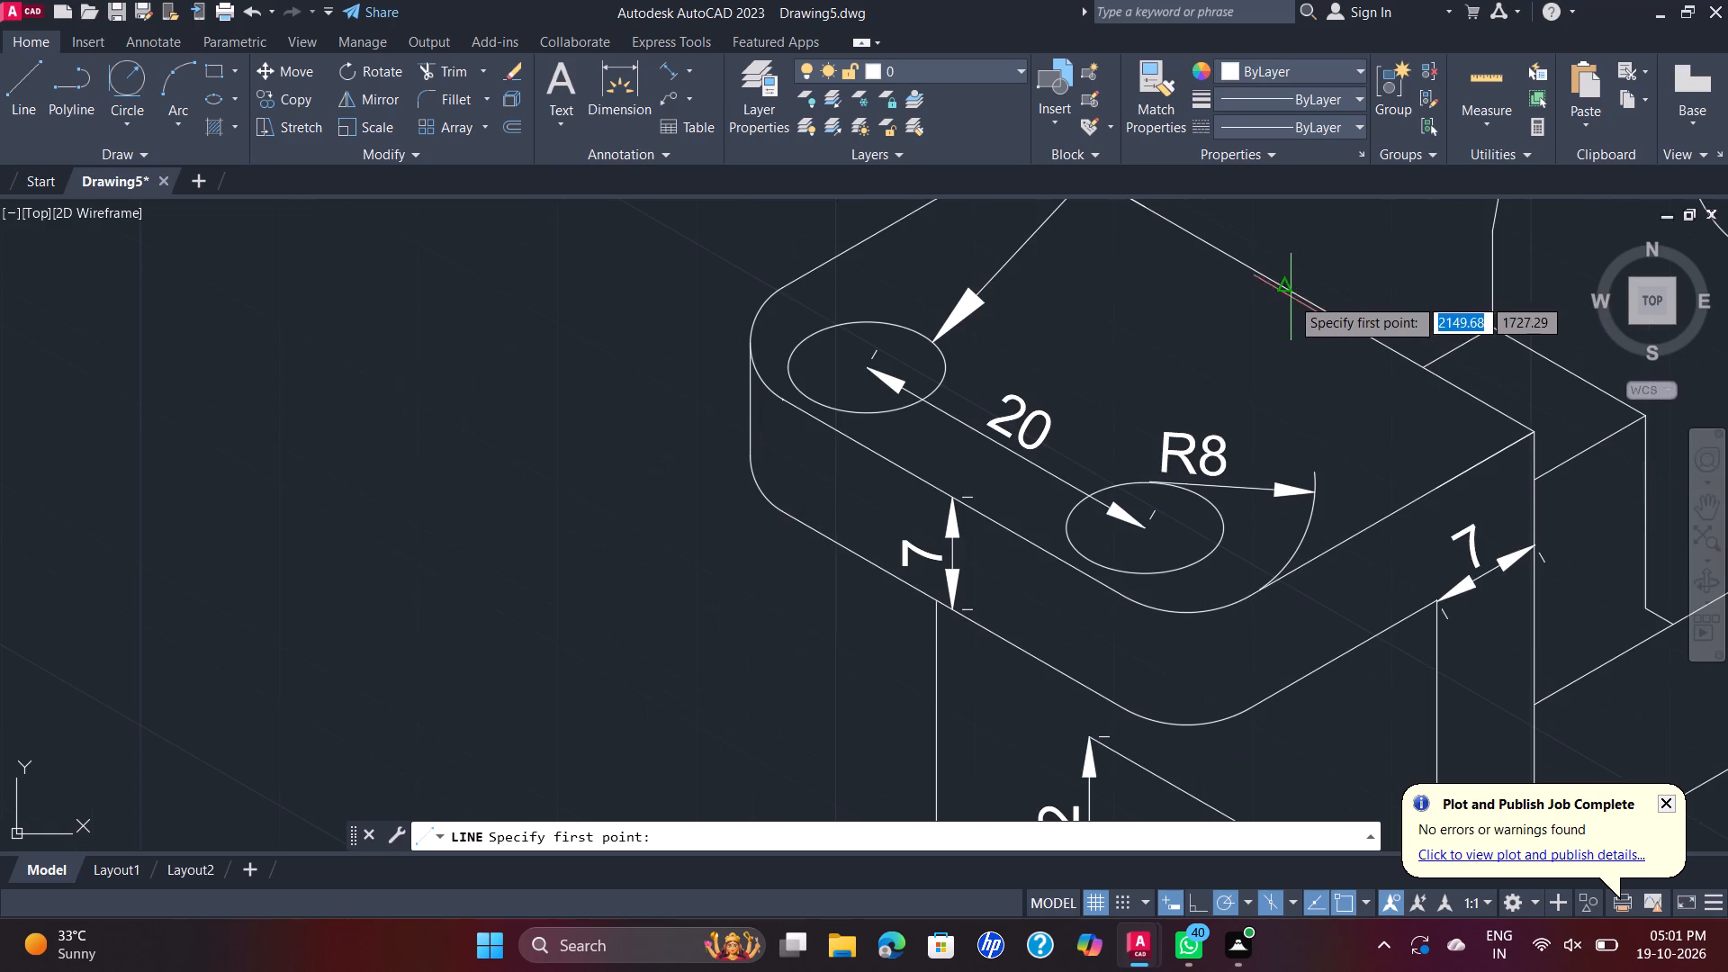
left_click(1285, 283)
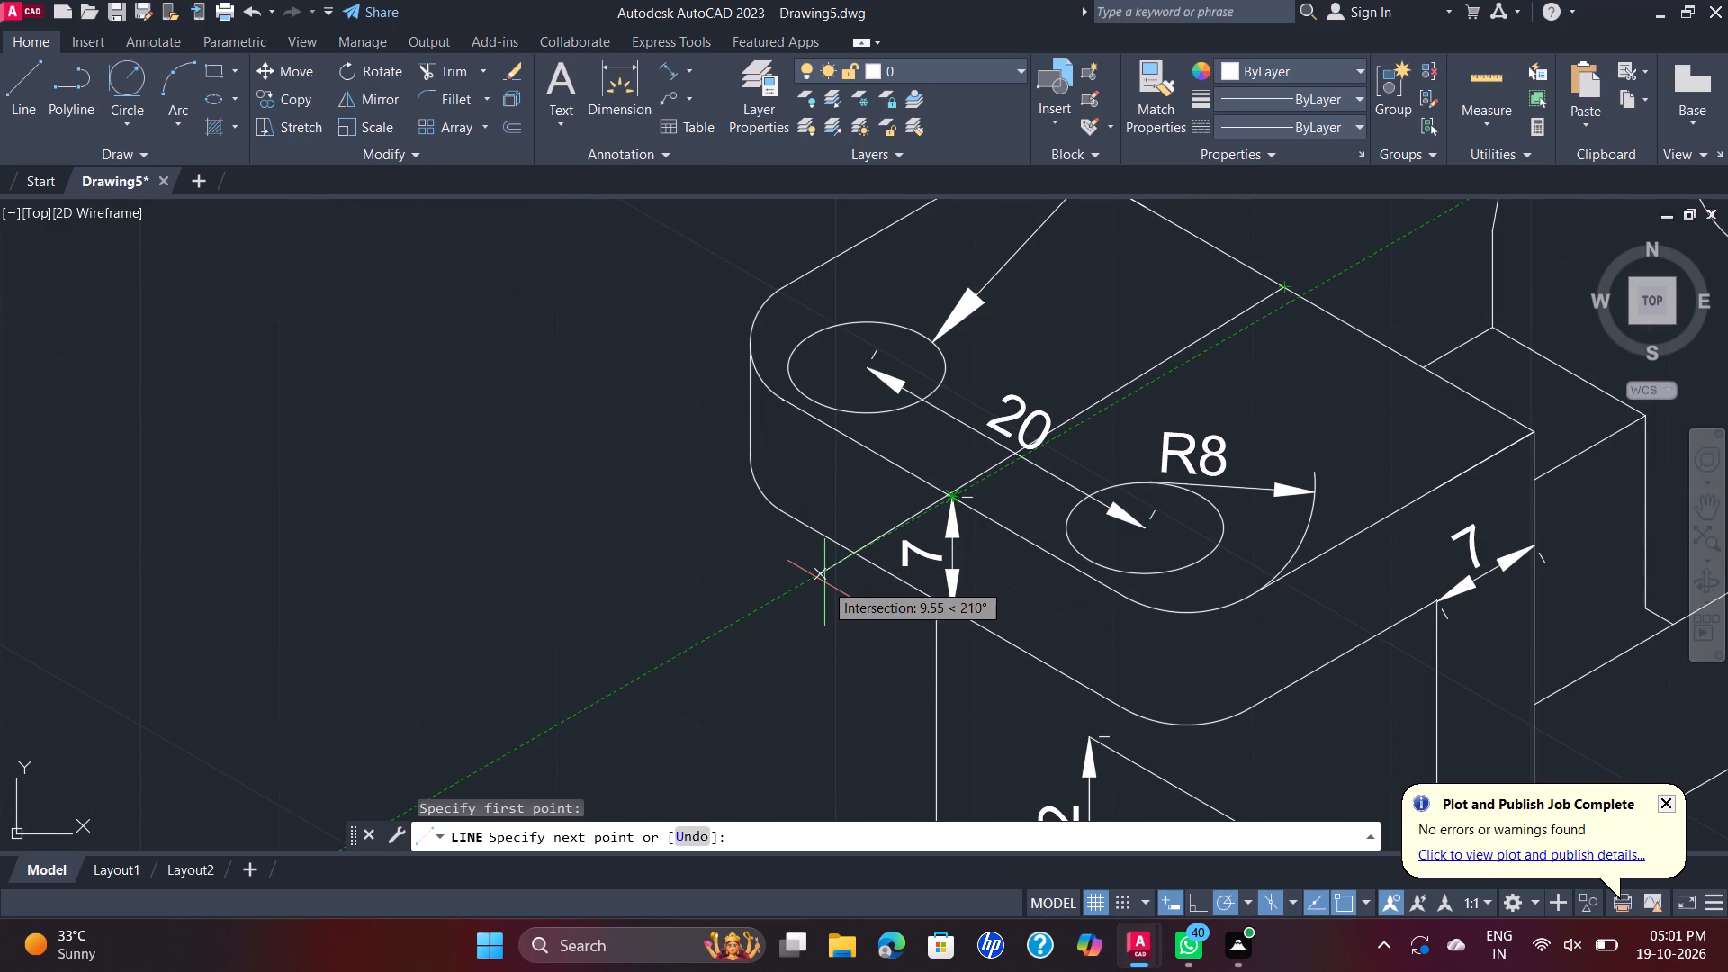
type("25")
key("Return")
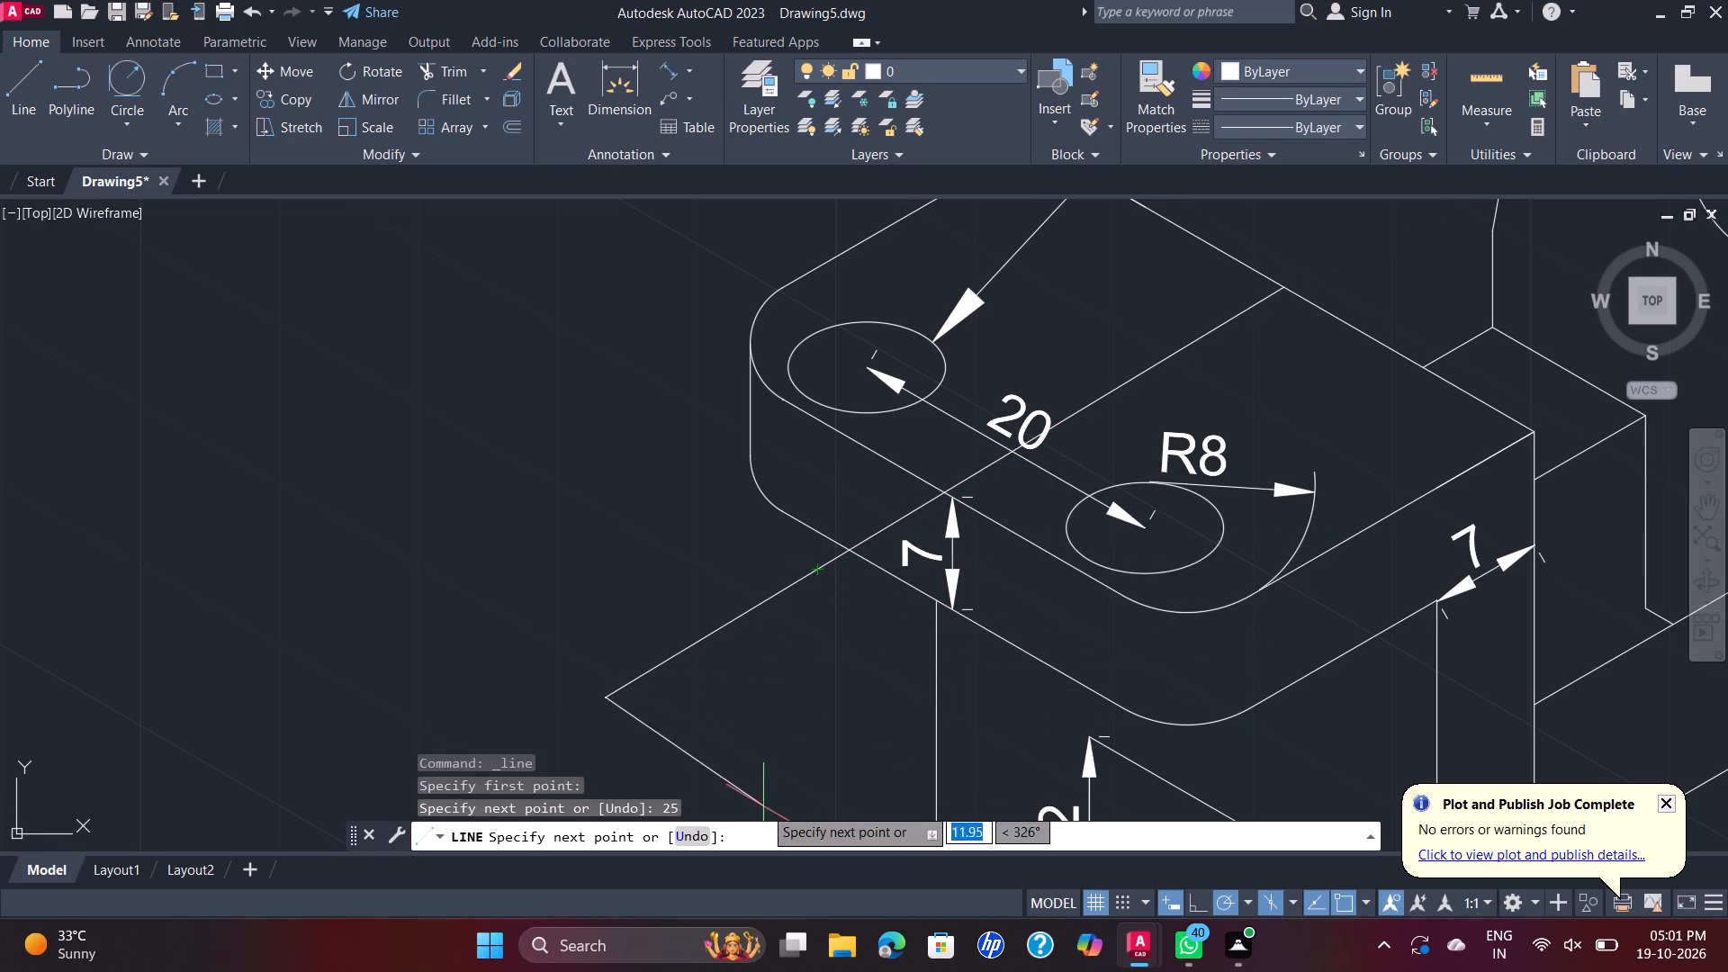
key("ctrl+z")
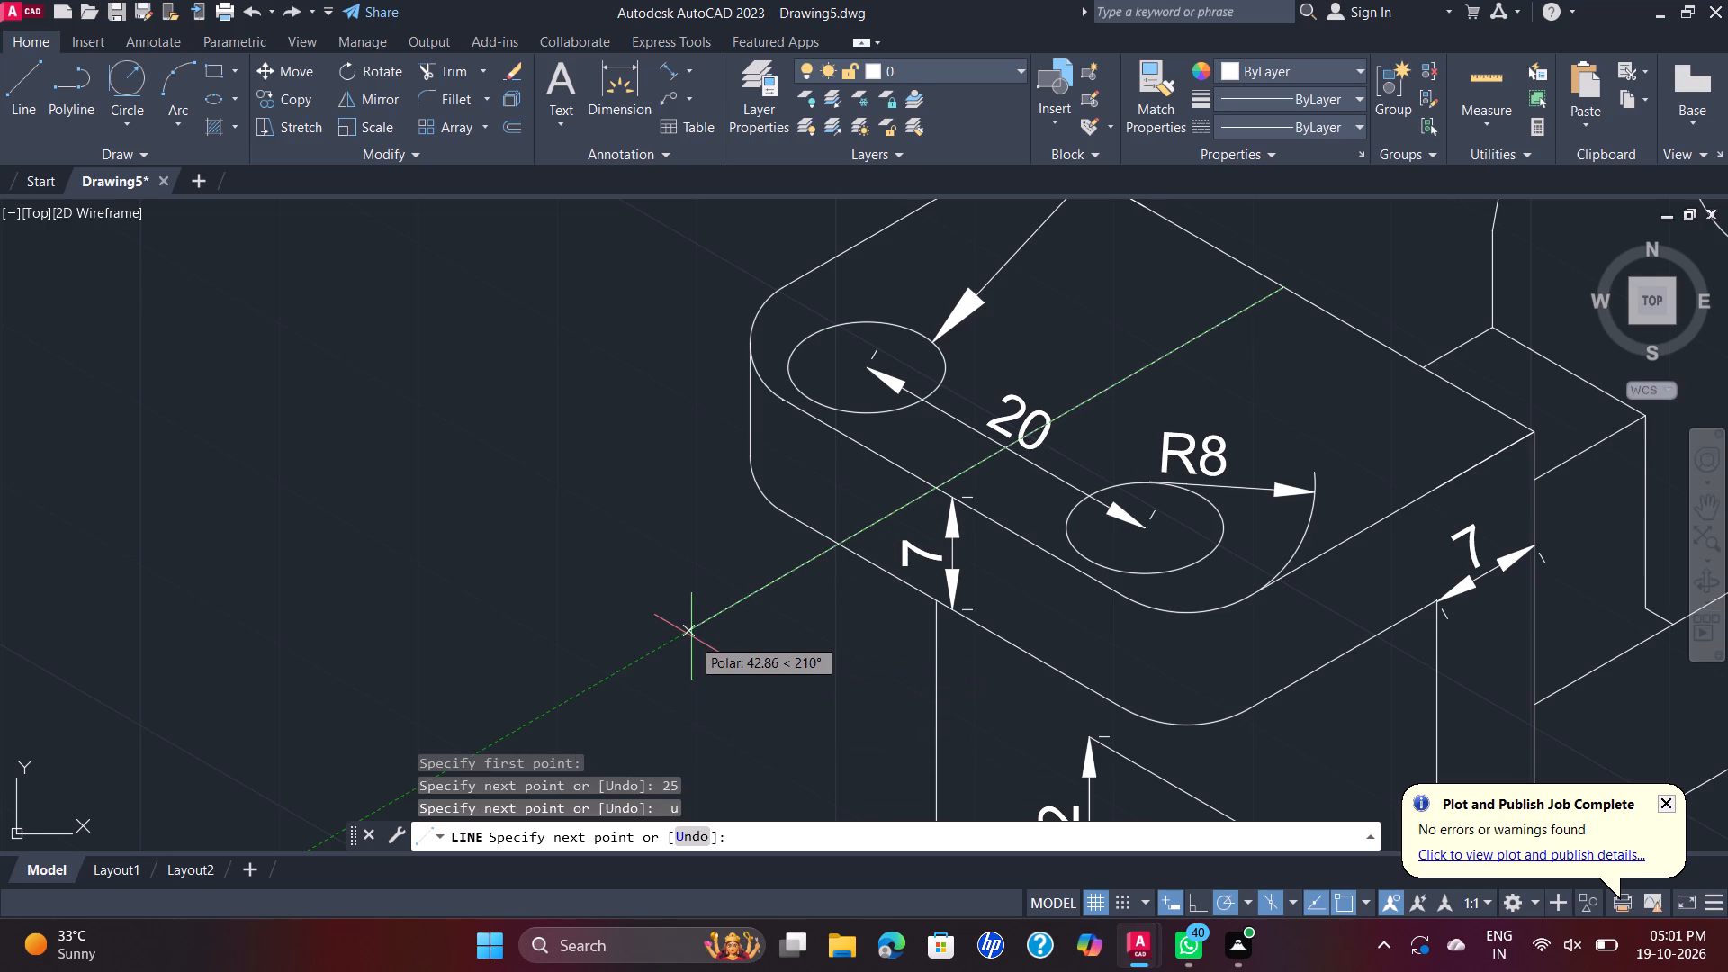
type("25")
key("Return")
scroll(1167, 449, "down", 1)
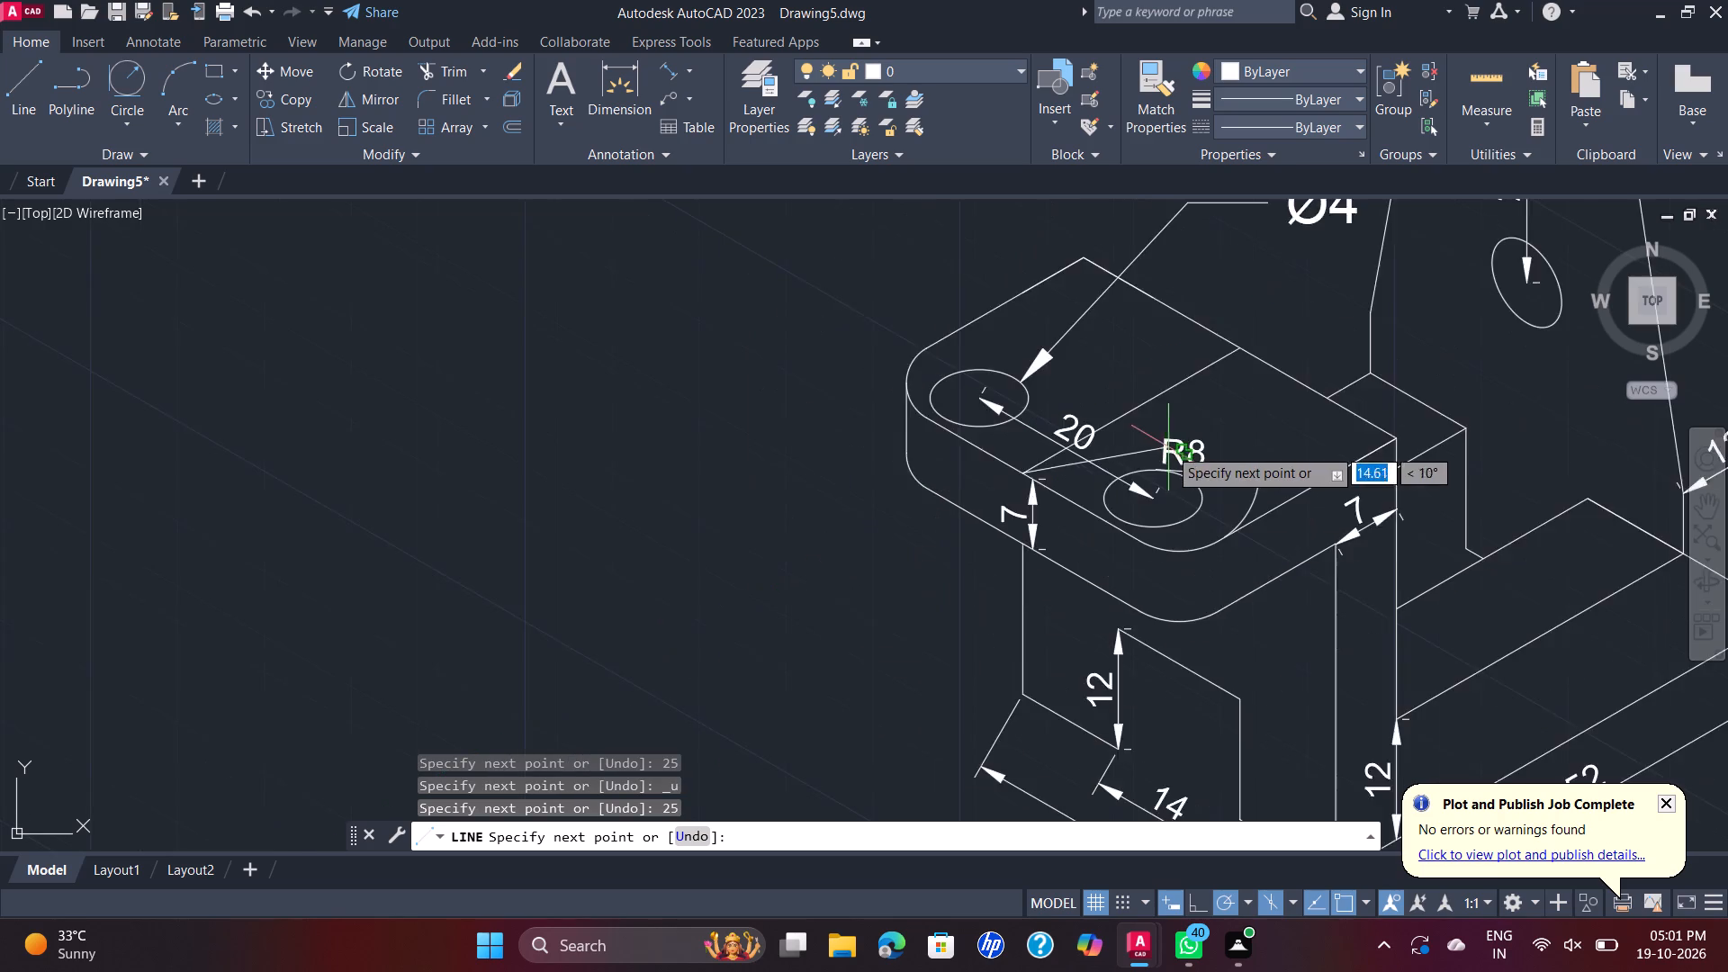
scroll(1168, 447, "down", 2)
middle_click_drag(1215, 407, 697, 590)
scroll(550, 623, "up", 1)
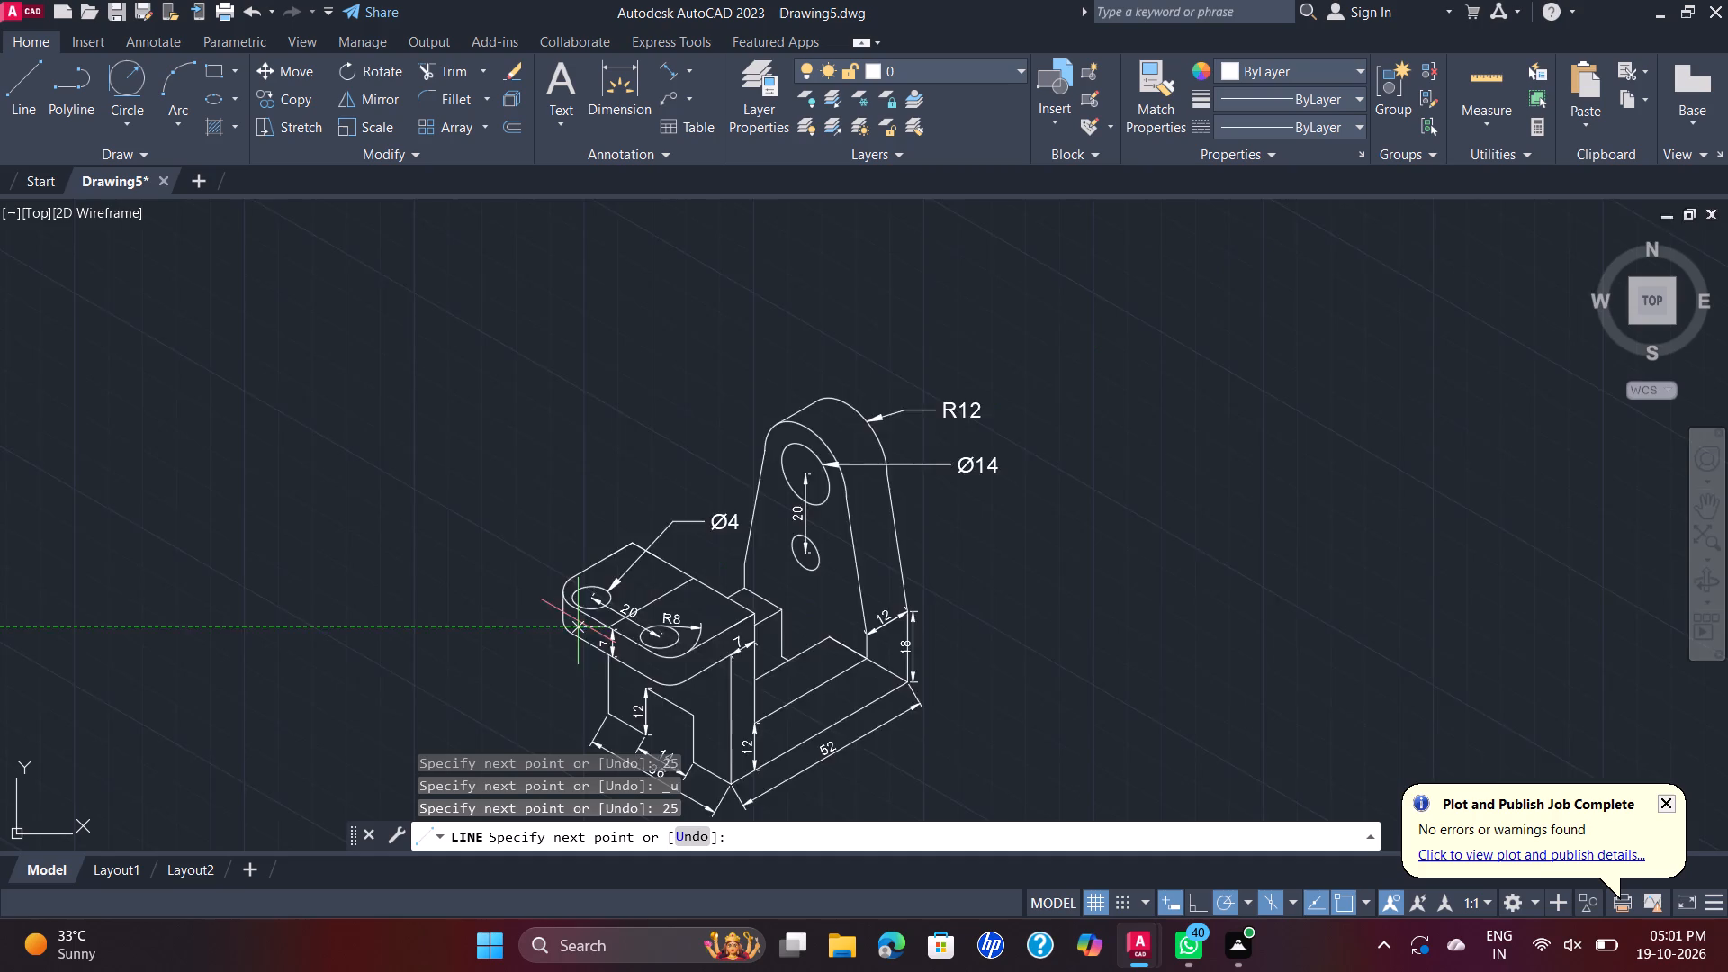
scroll(550, 623, "up", 2)
key("Escape")
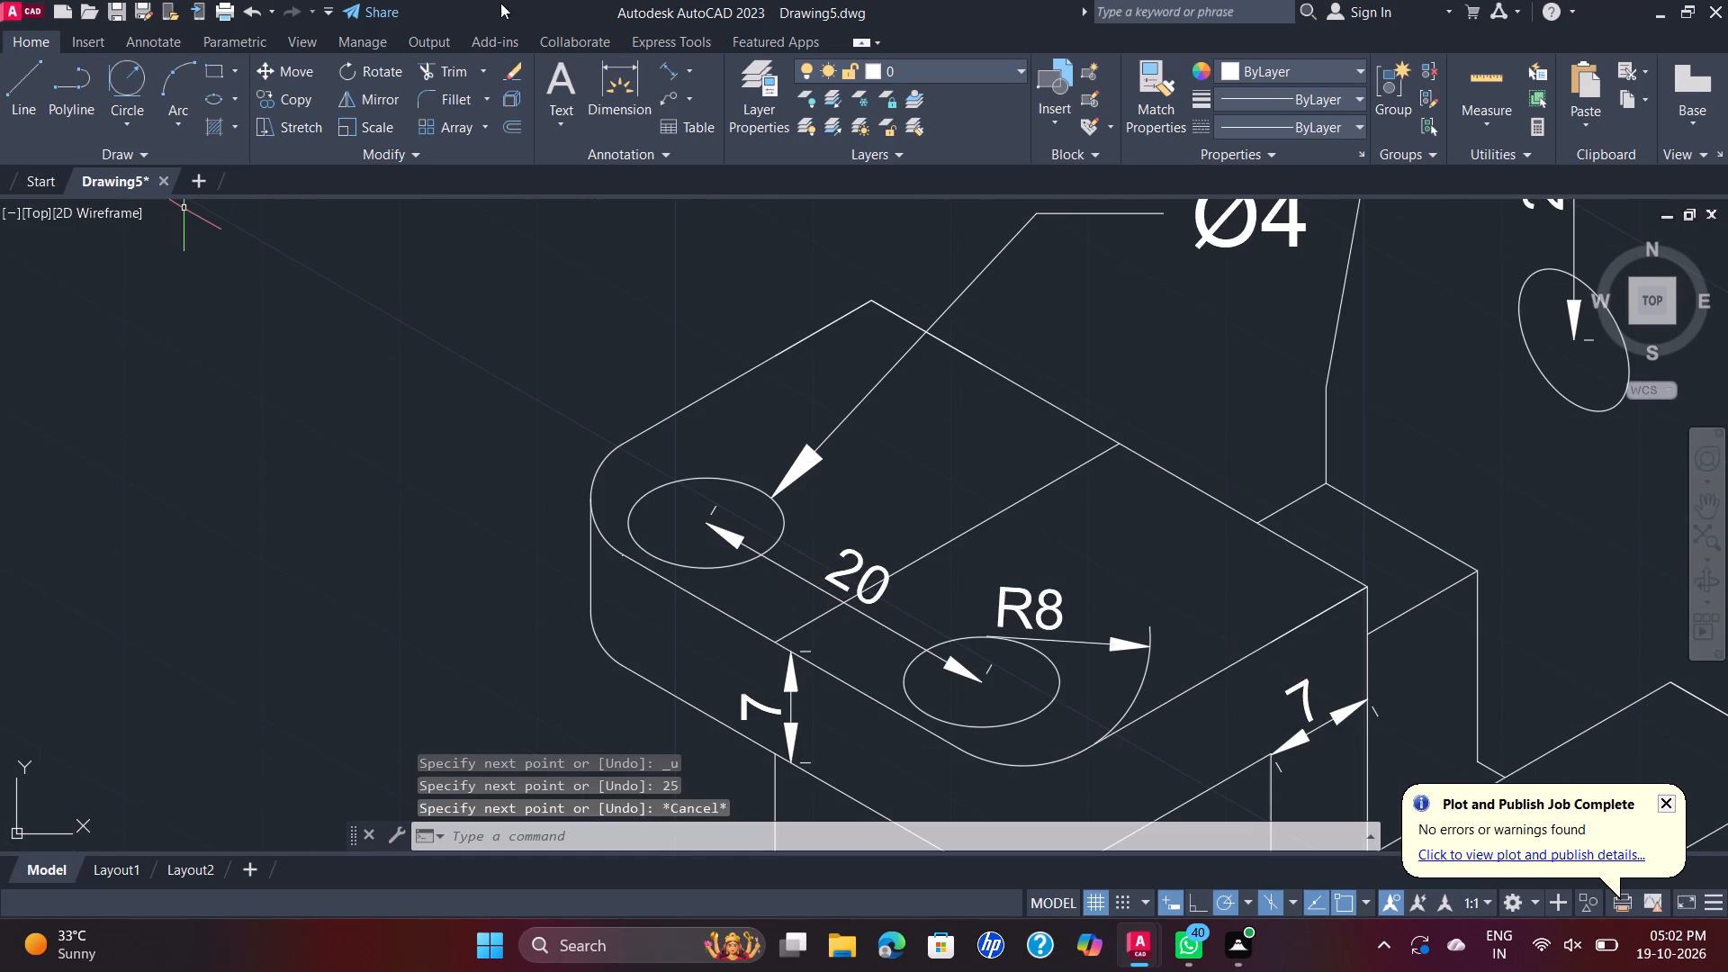
Add an aligned dimension for the flap's width between the ends of the cross line, placed directly on that line.
left_click(677, 69)
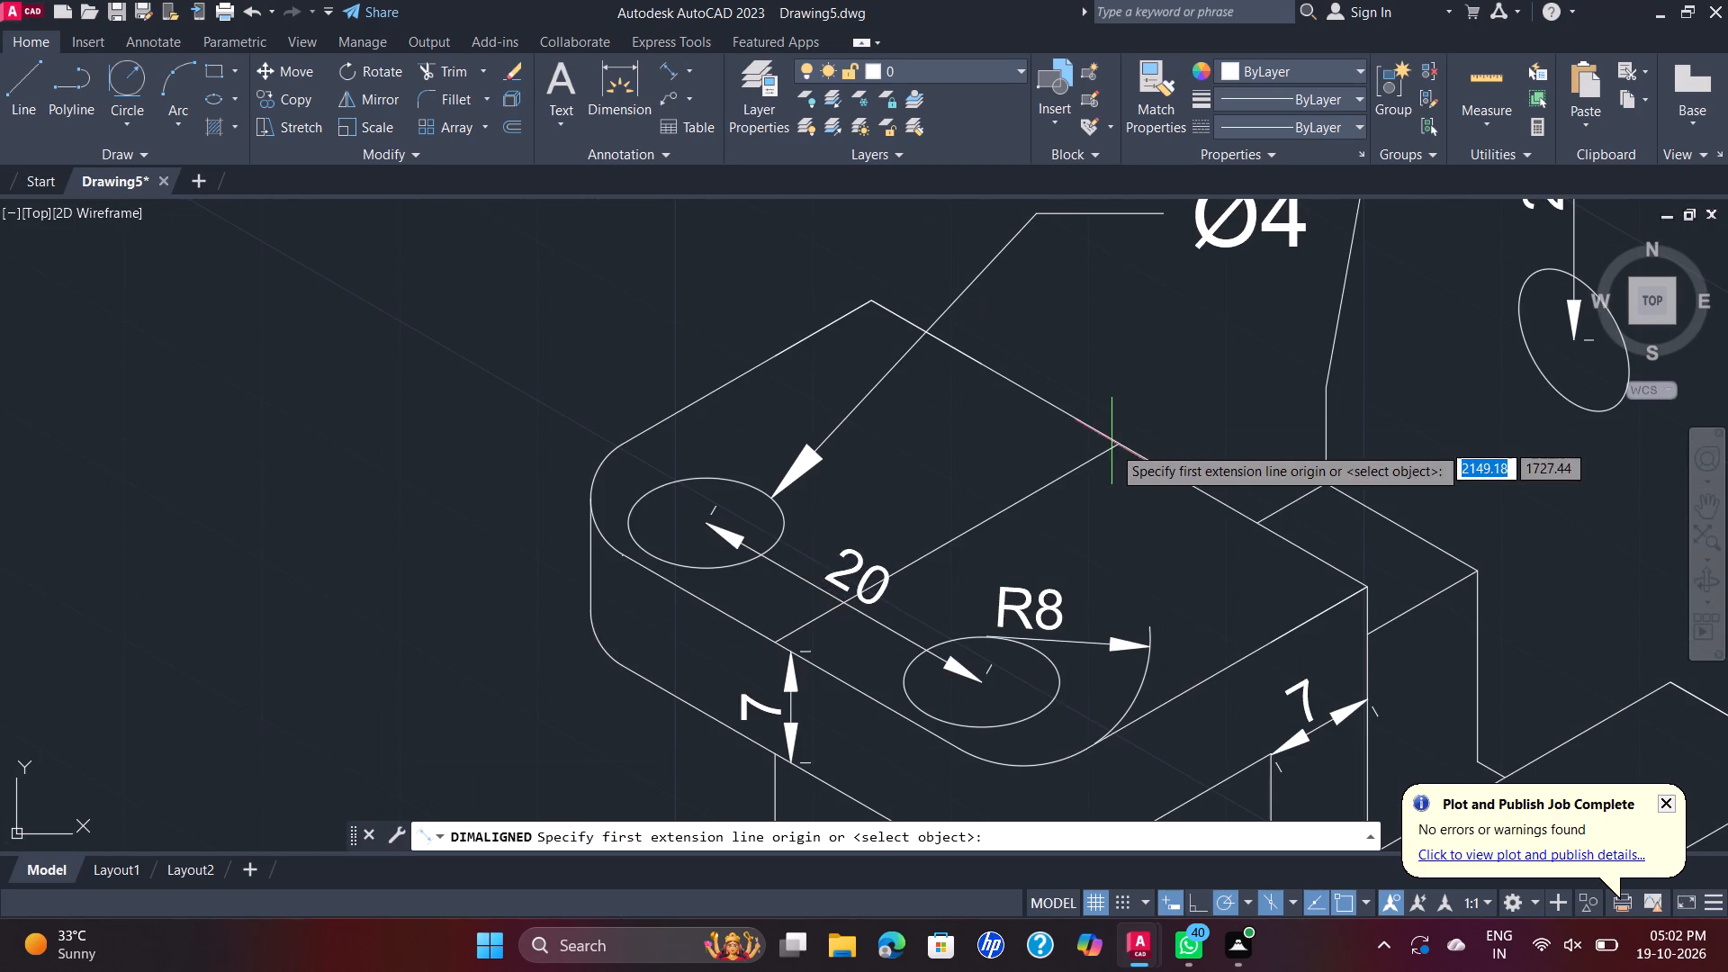
left_click(1116, 443)
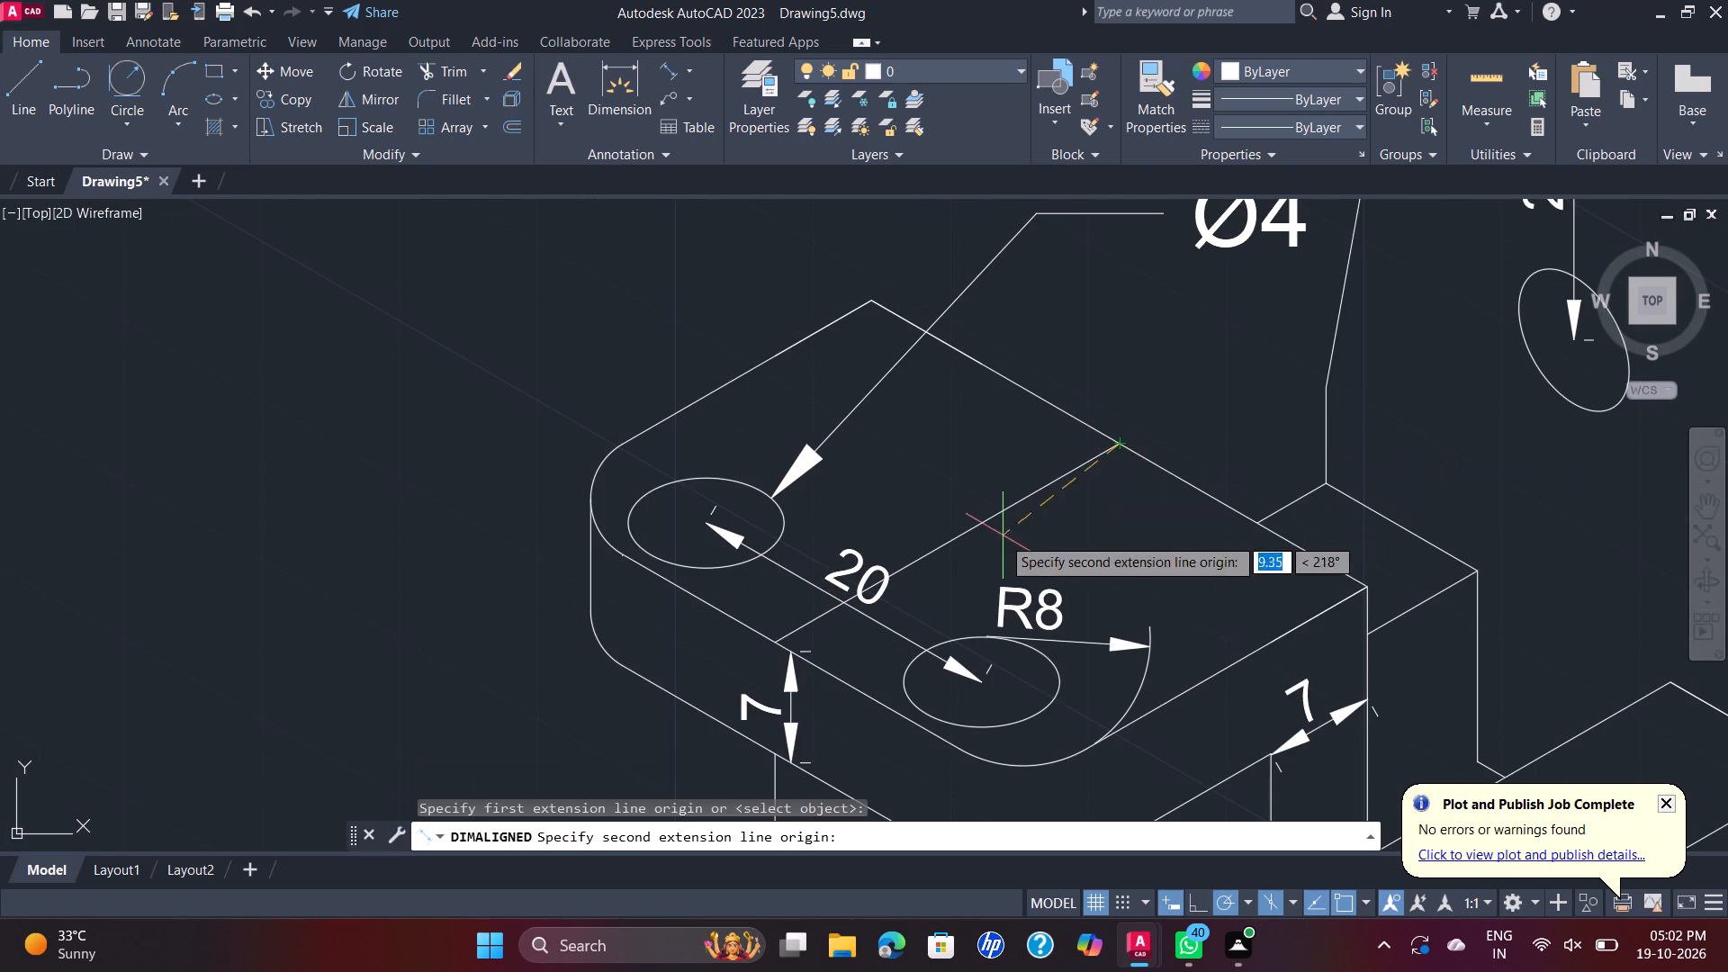
left_click(780, 638)
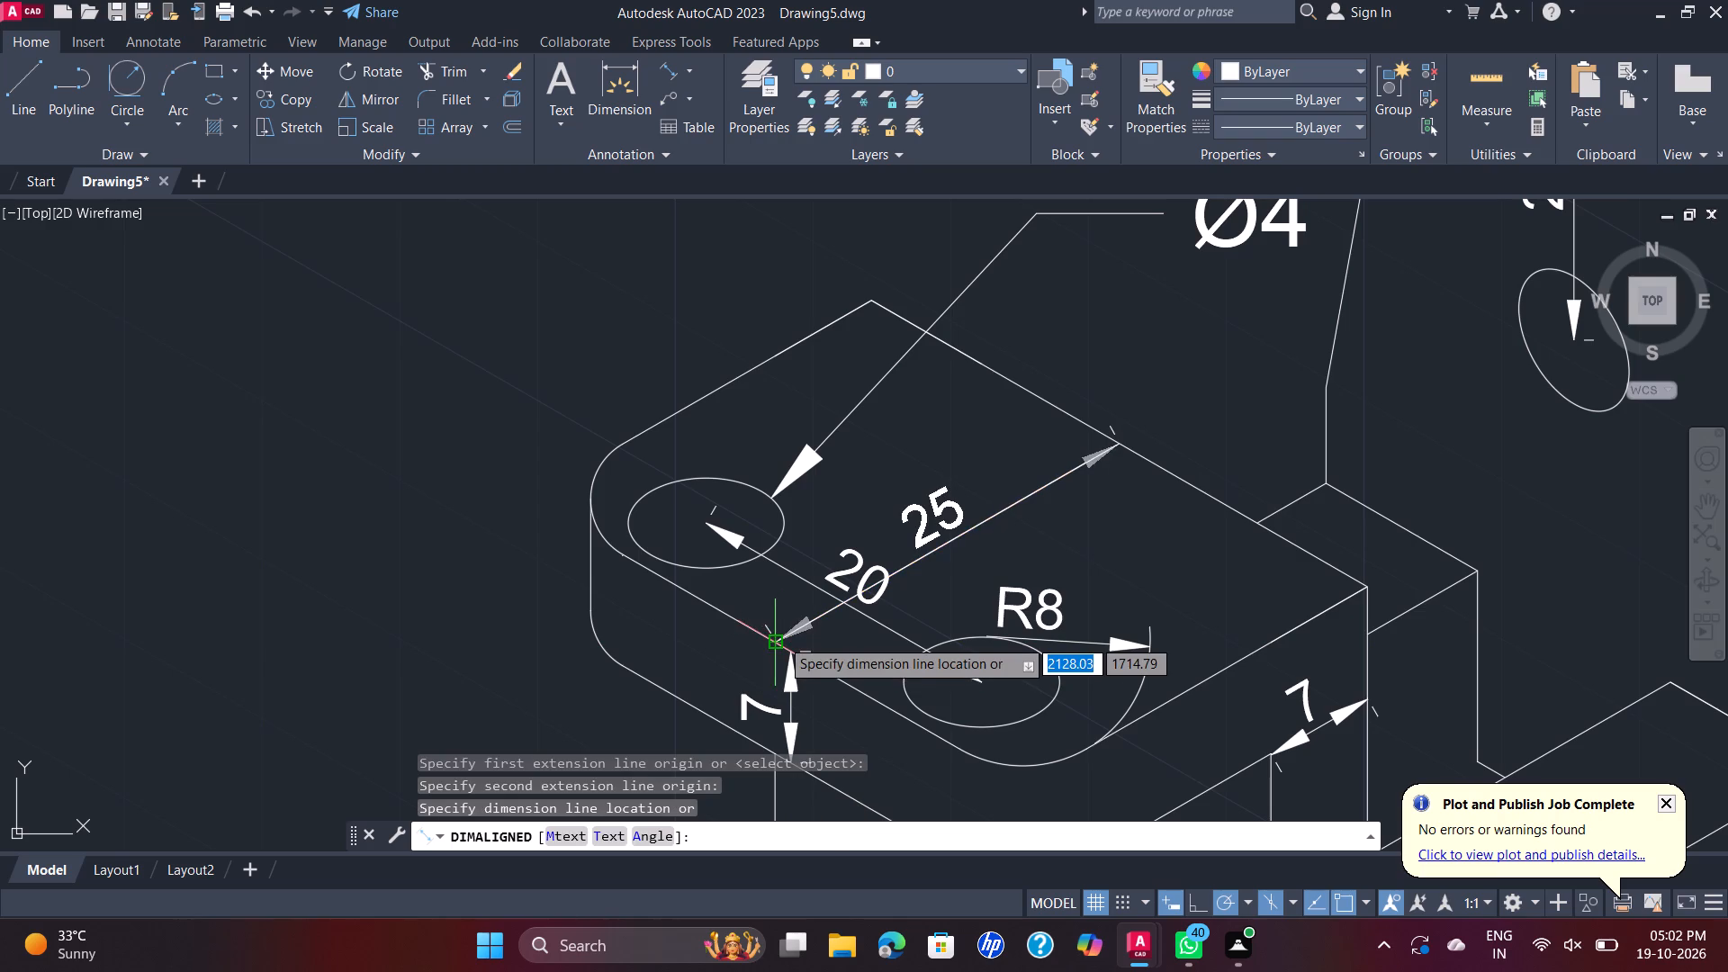
left_click(779, 630)
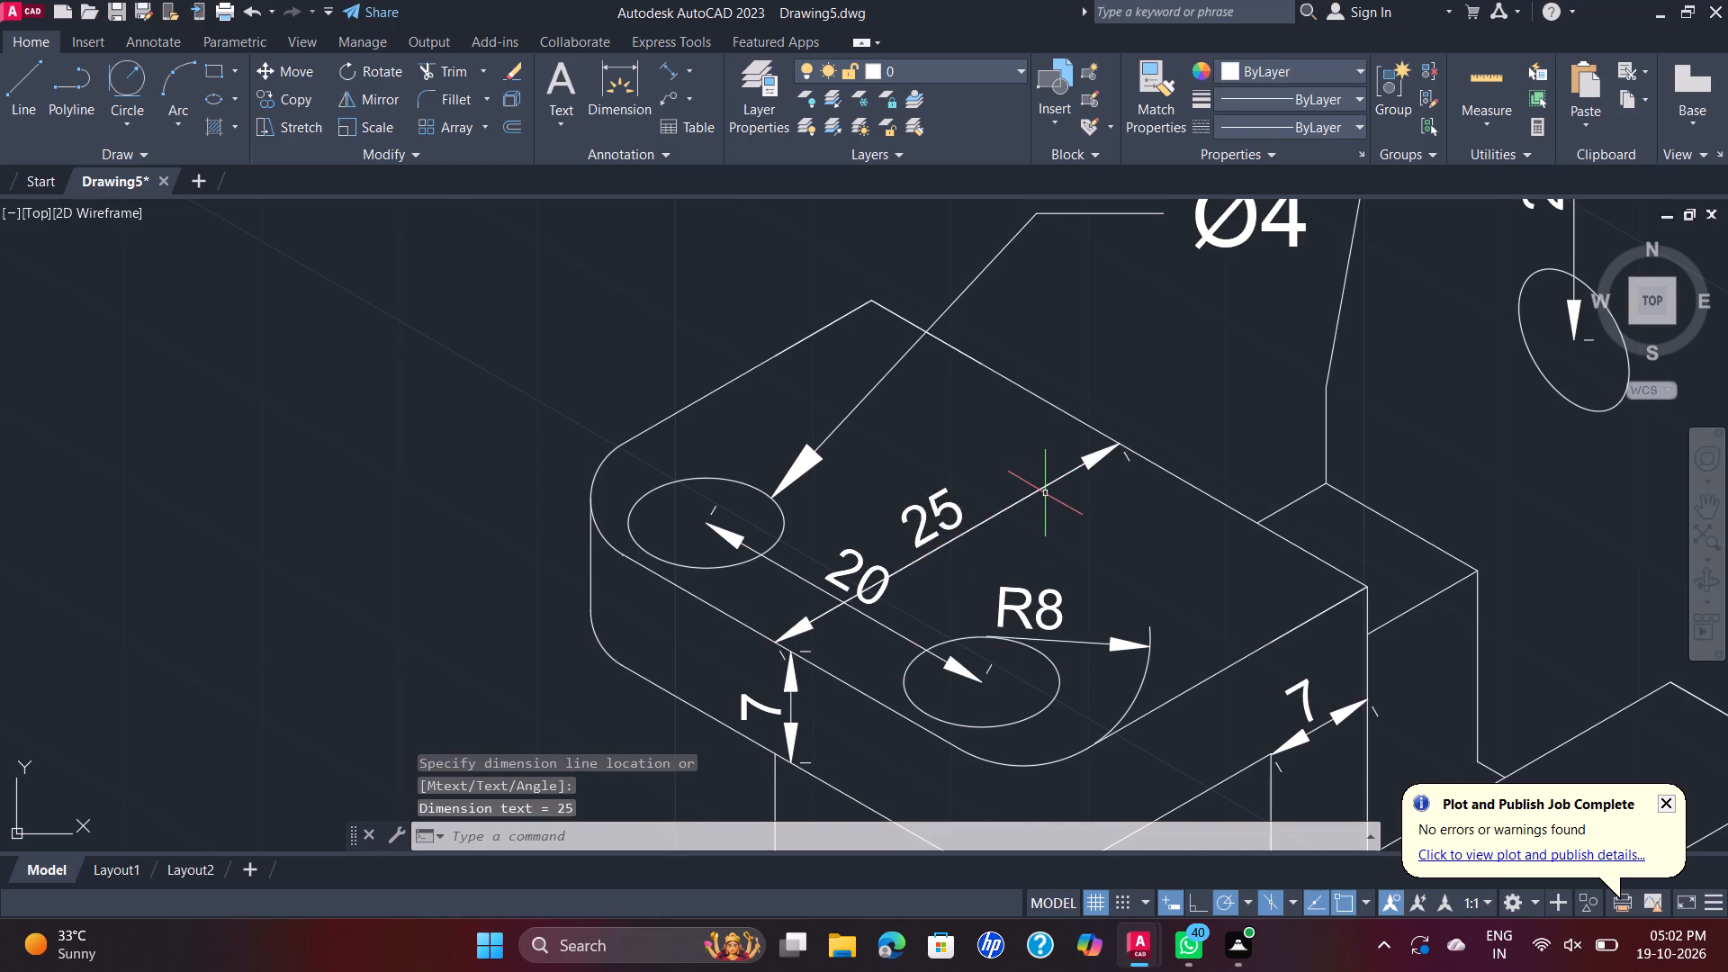
Examine the flap's dimensions up close and the overall bracket for completeness.
scroll(1045, 493, "up", 4)
scroll(1024, 474, "down", 3)
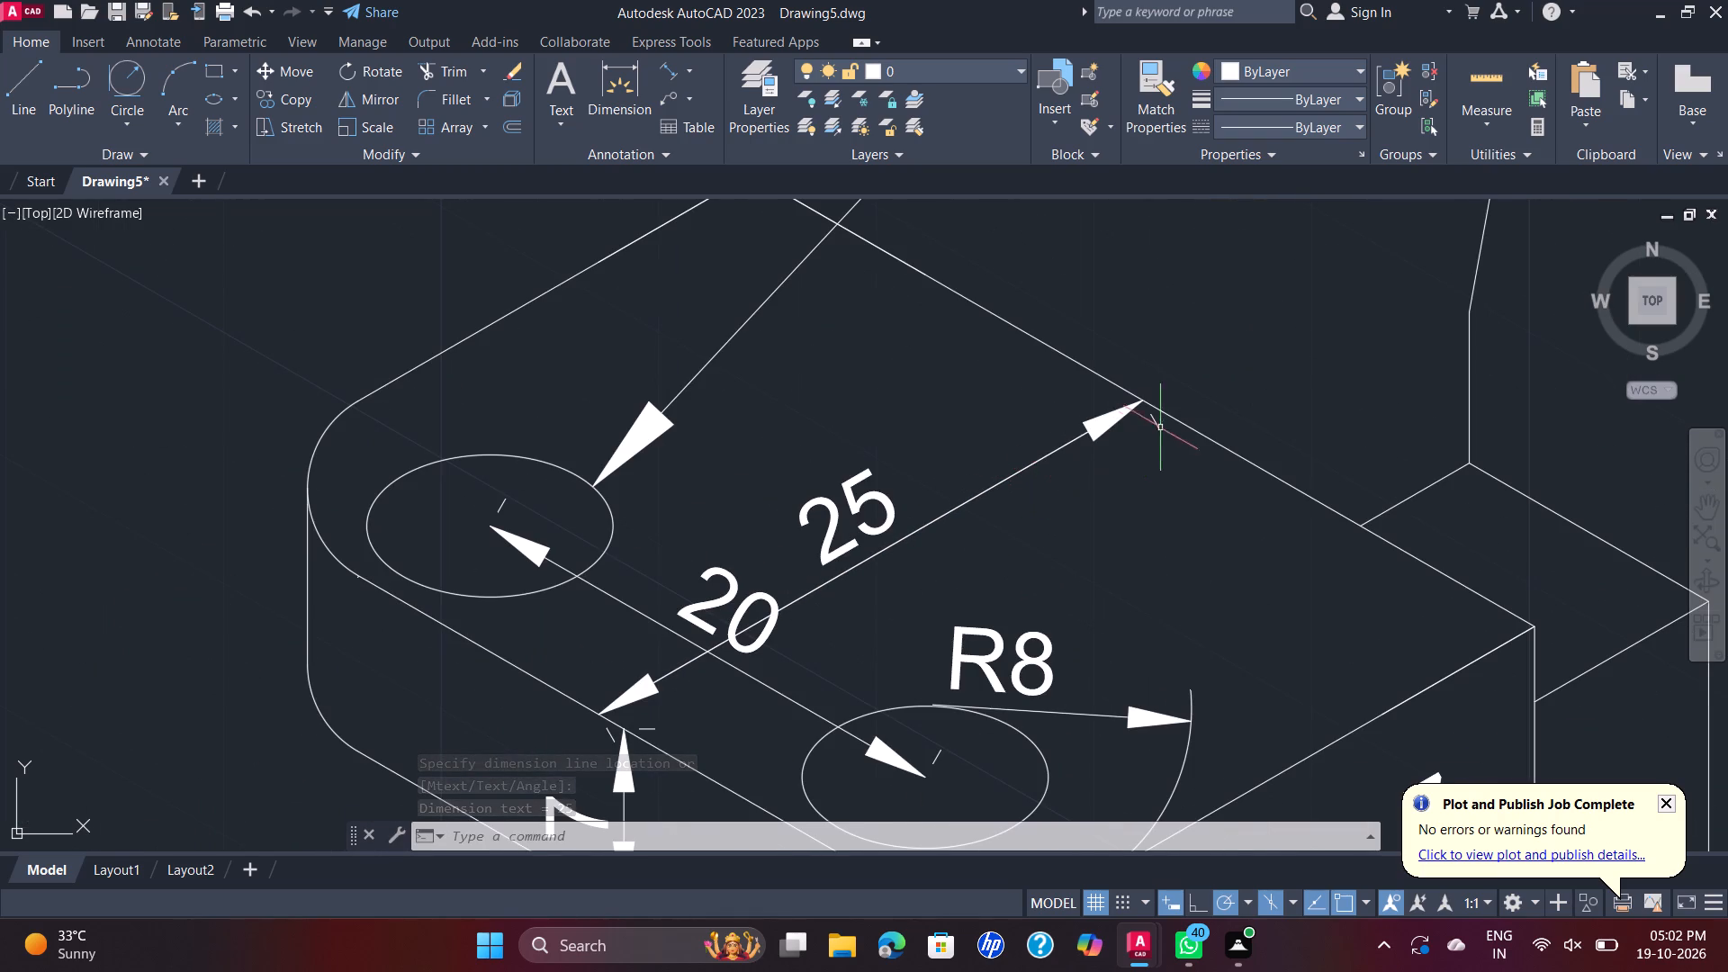
scroll(901, 532, "down", 1)
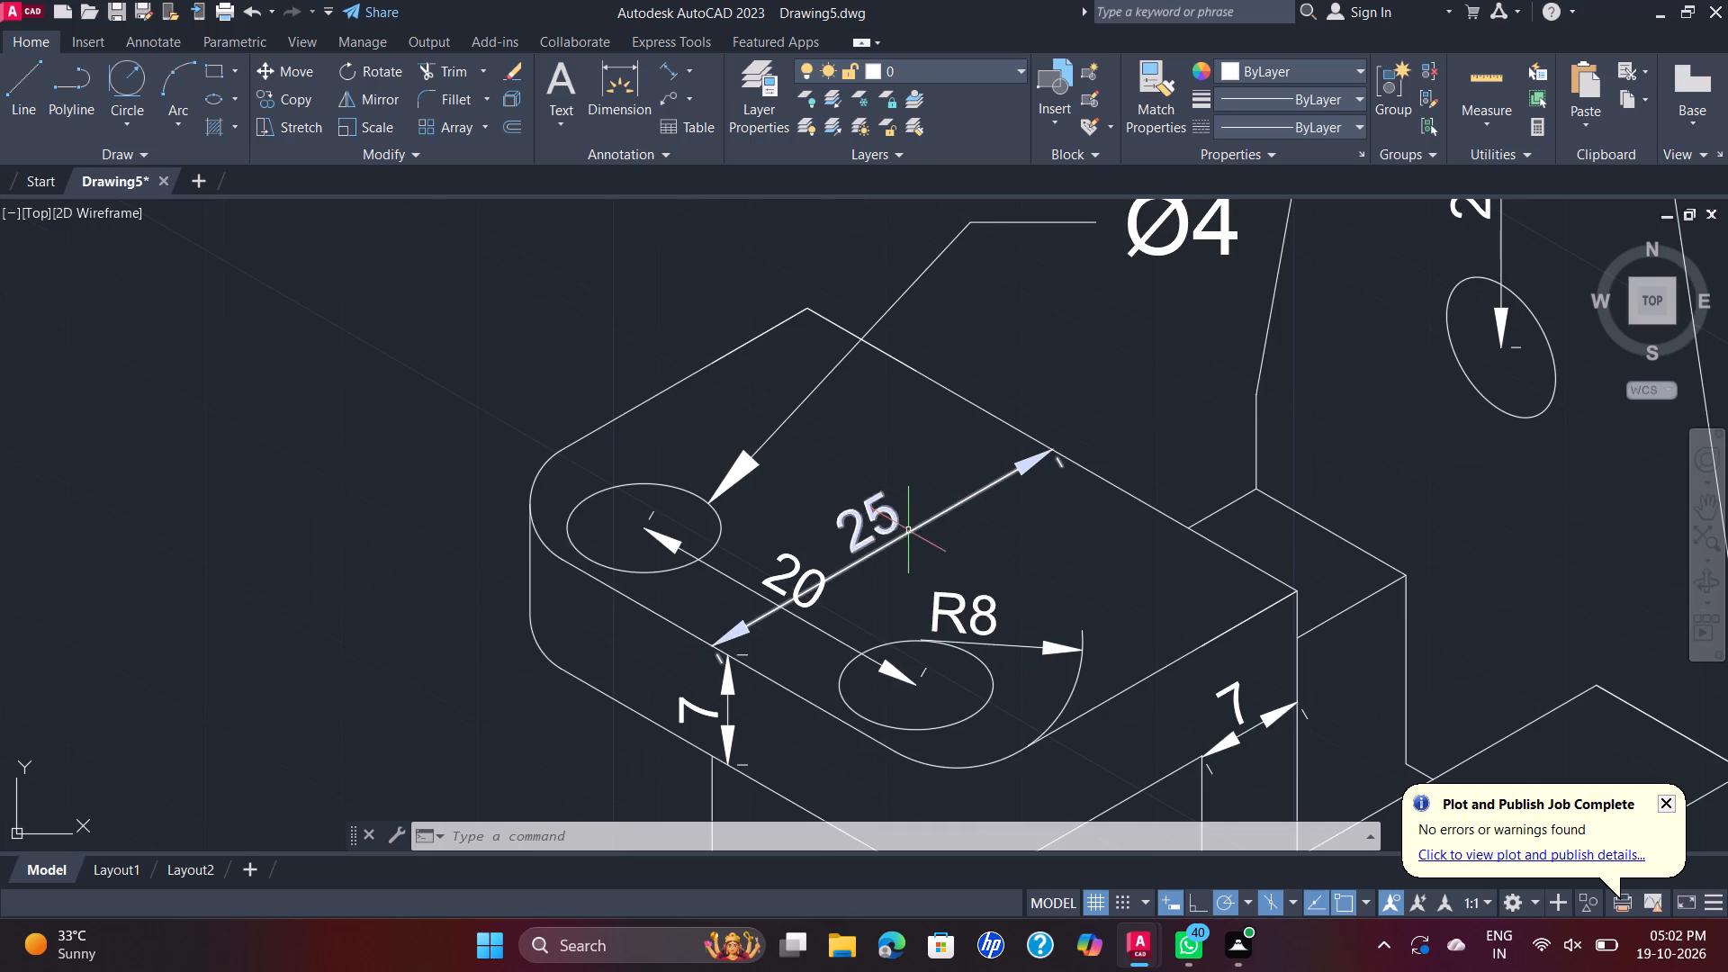
scroll(1085, 417, "down", 1)
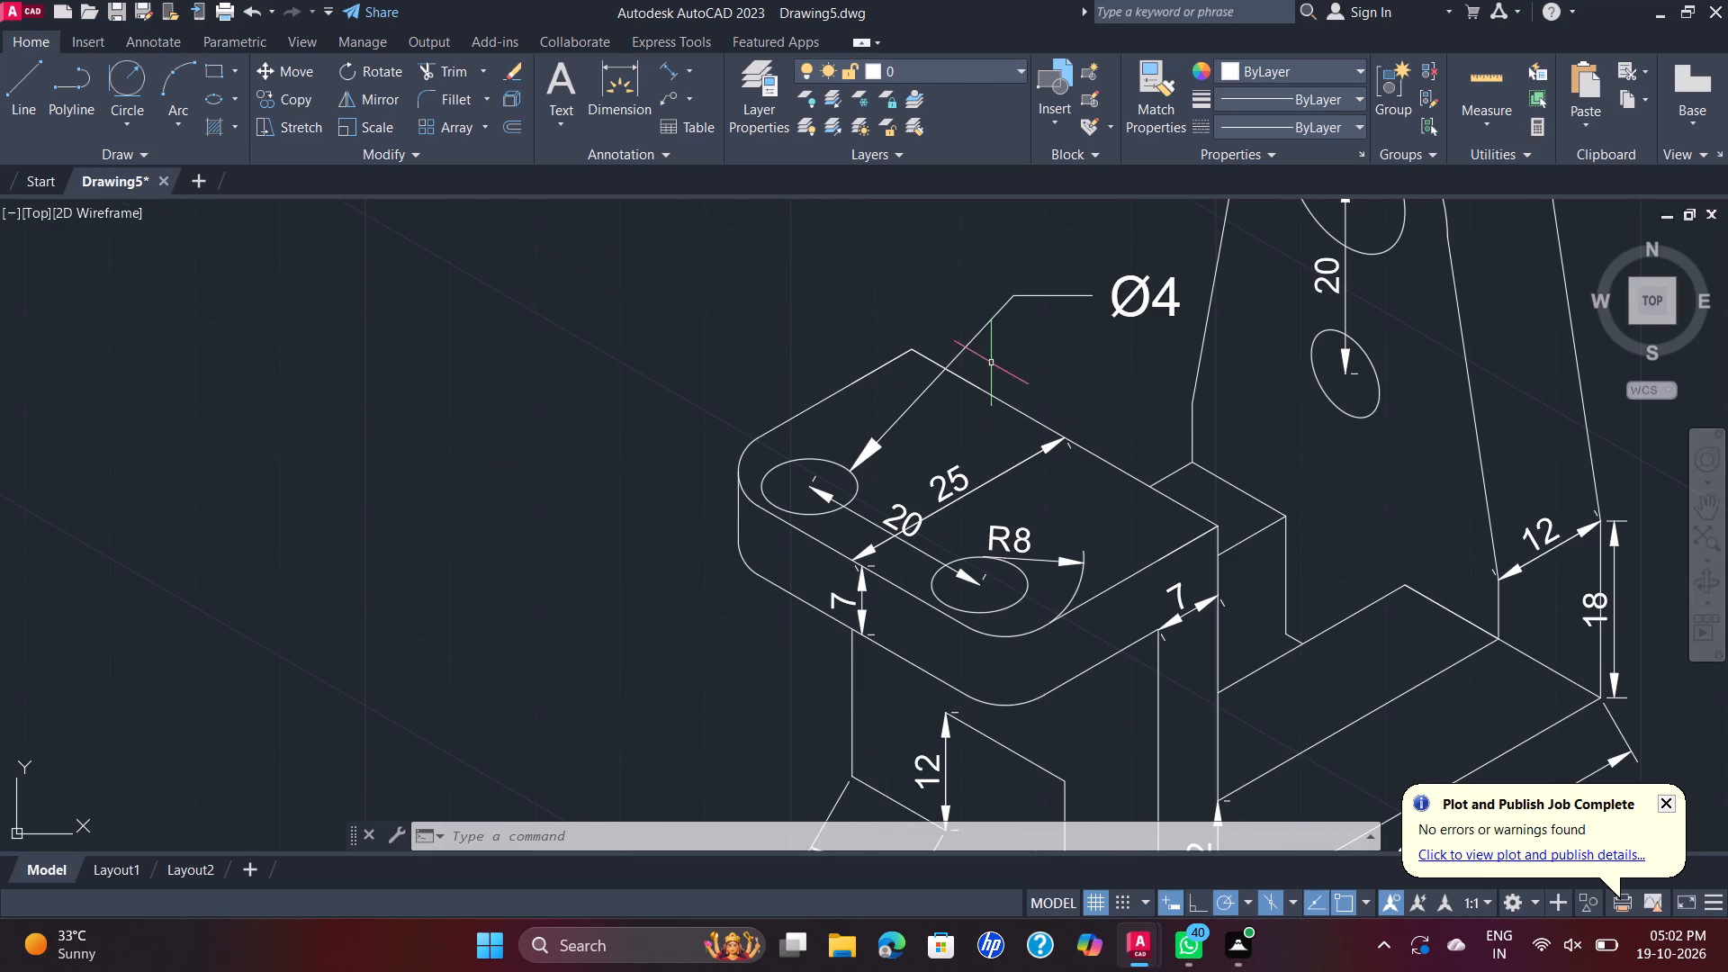
middle_click_drag(1116, 437, 934, 337)
scroll(1025, 376, "down", 1)
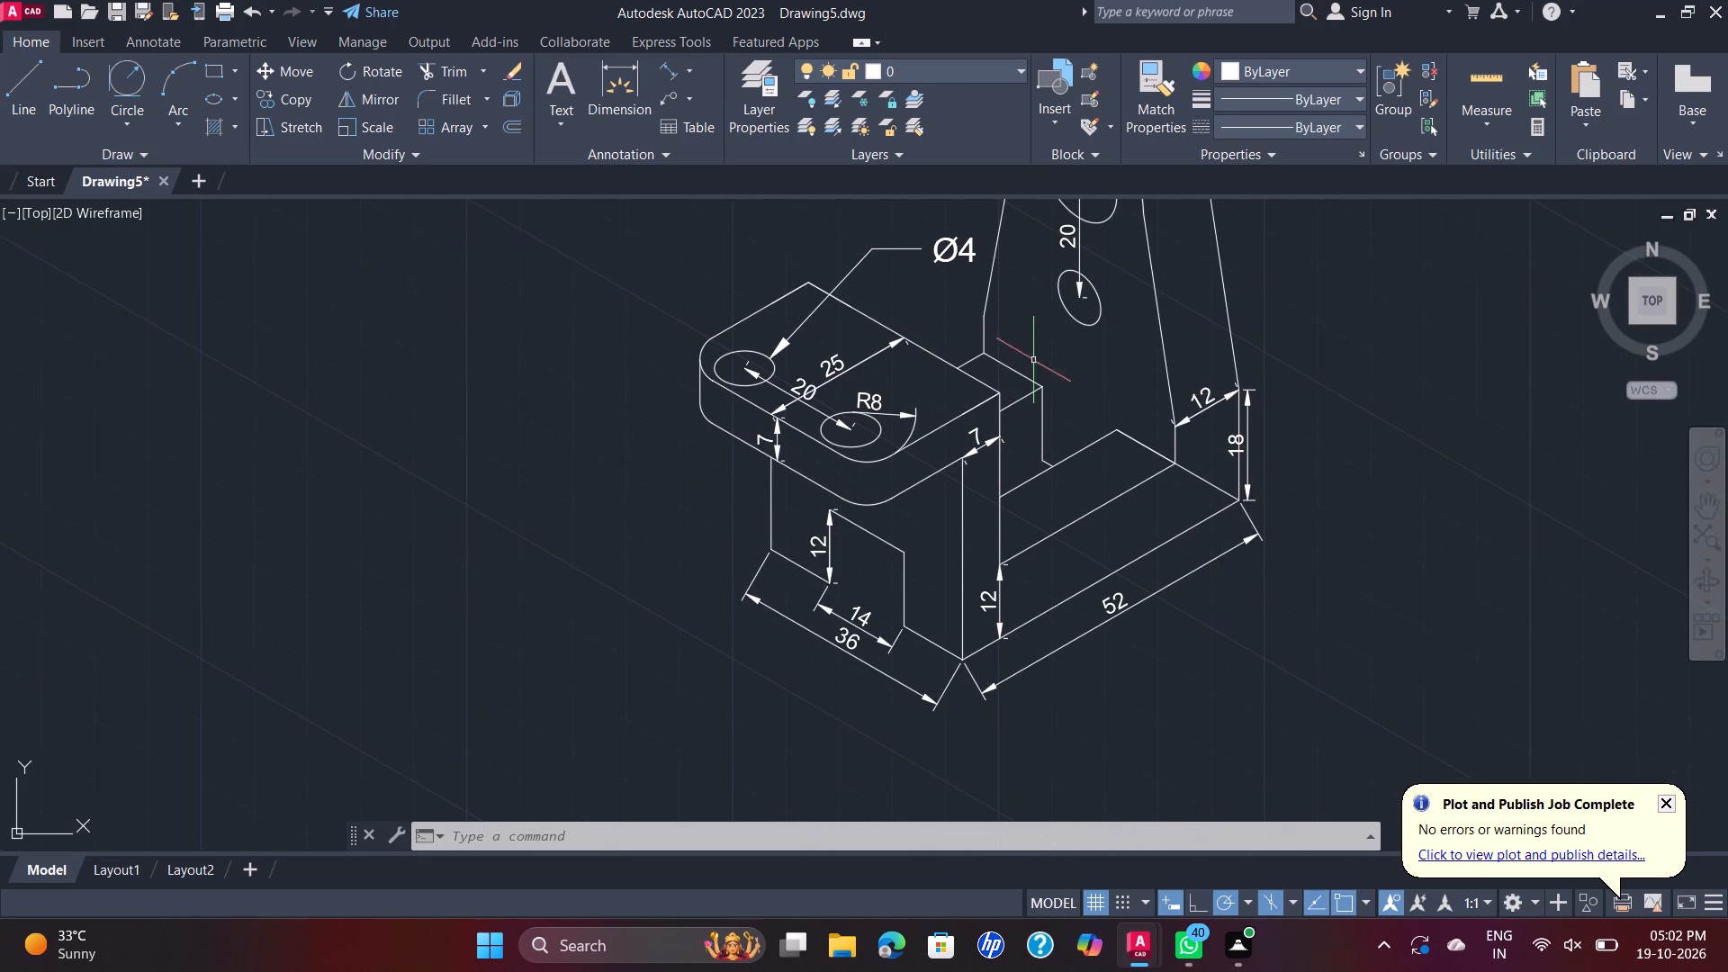
scroll(1117, 420, "down", 1)
middle_click_drag(1174, 395, 1094, 486)
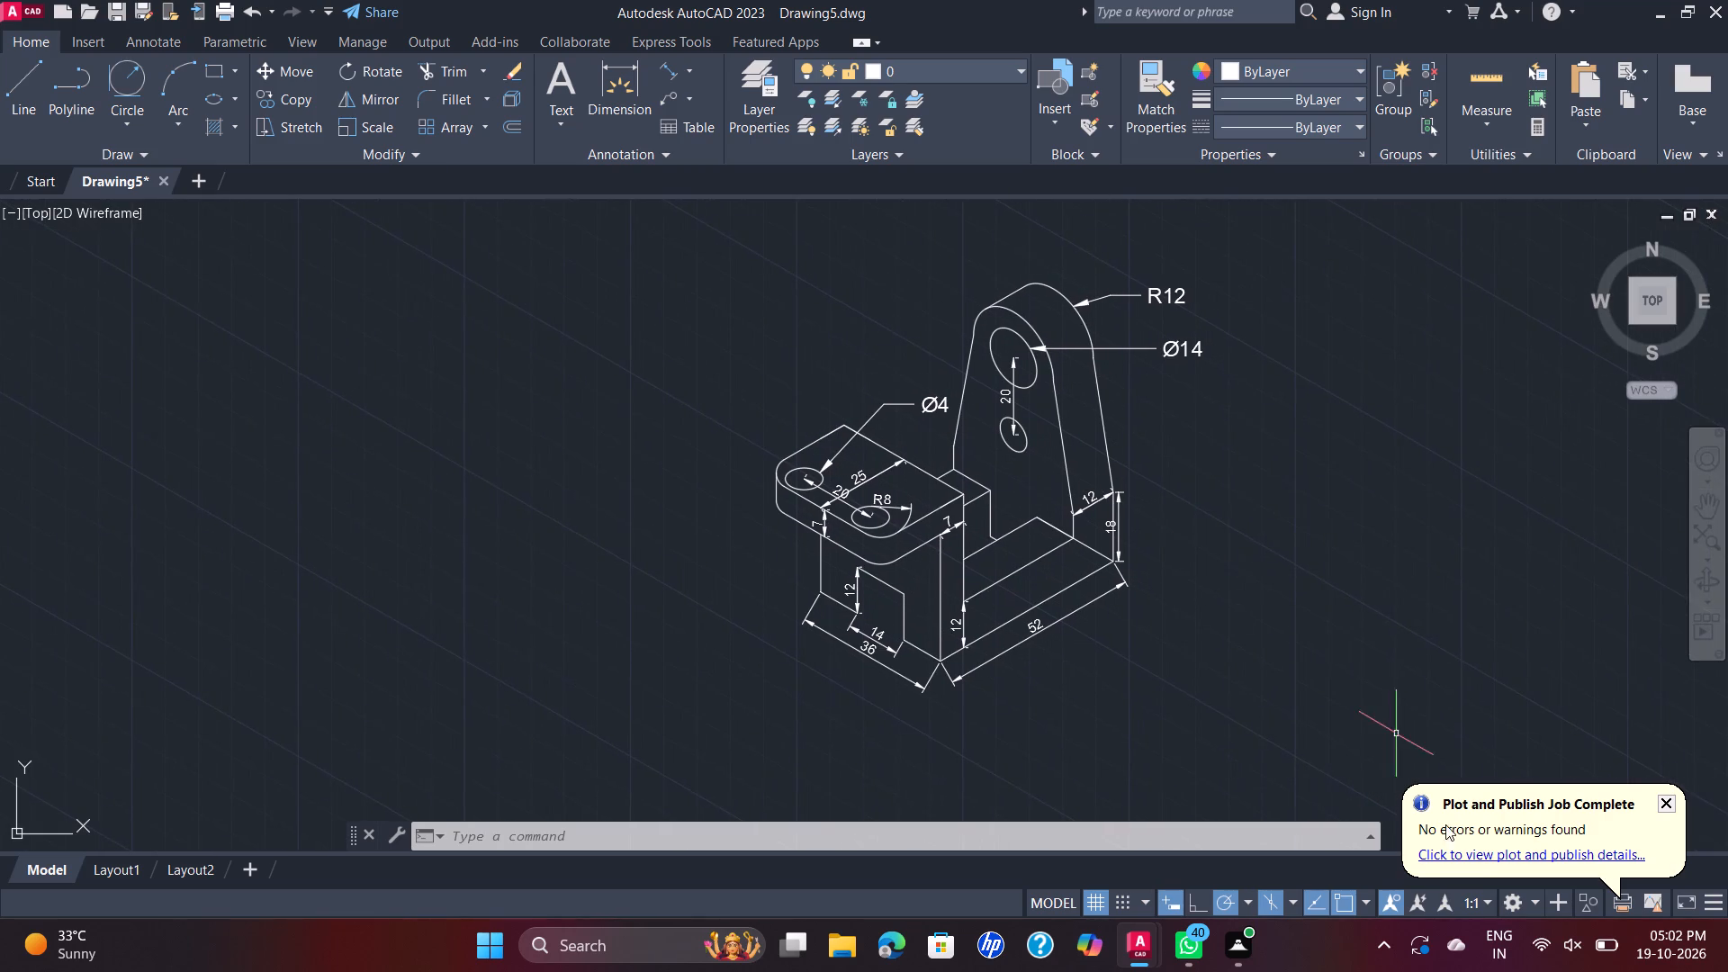
Dismiss the plot and publish notification.
right_click(1405, 885)
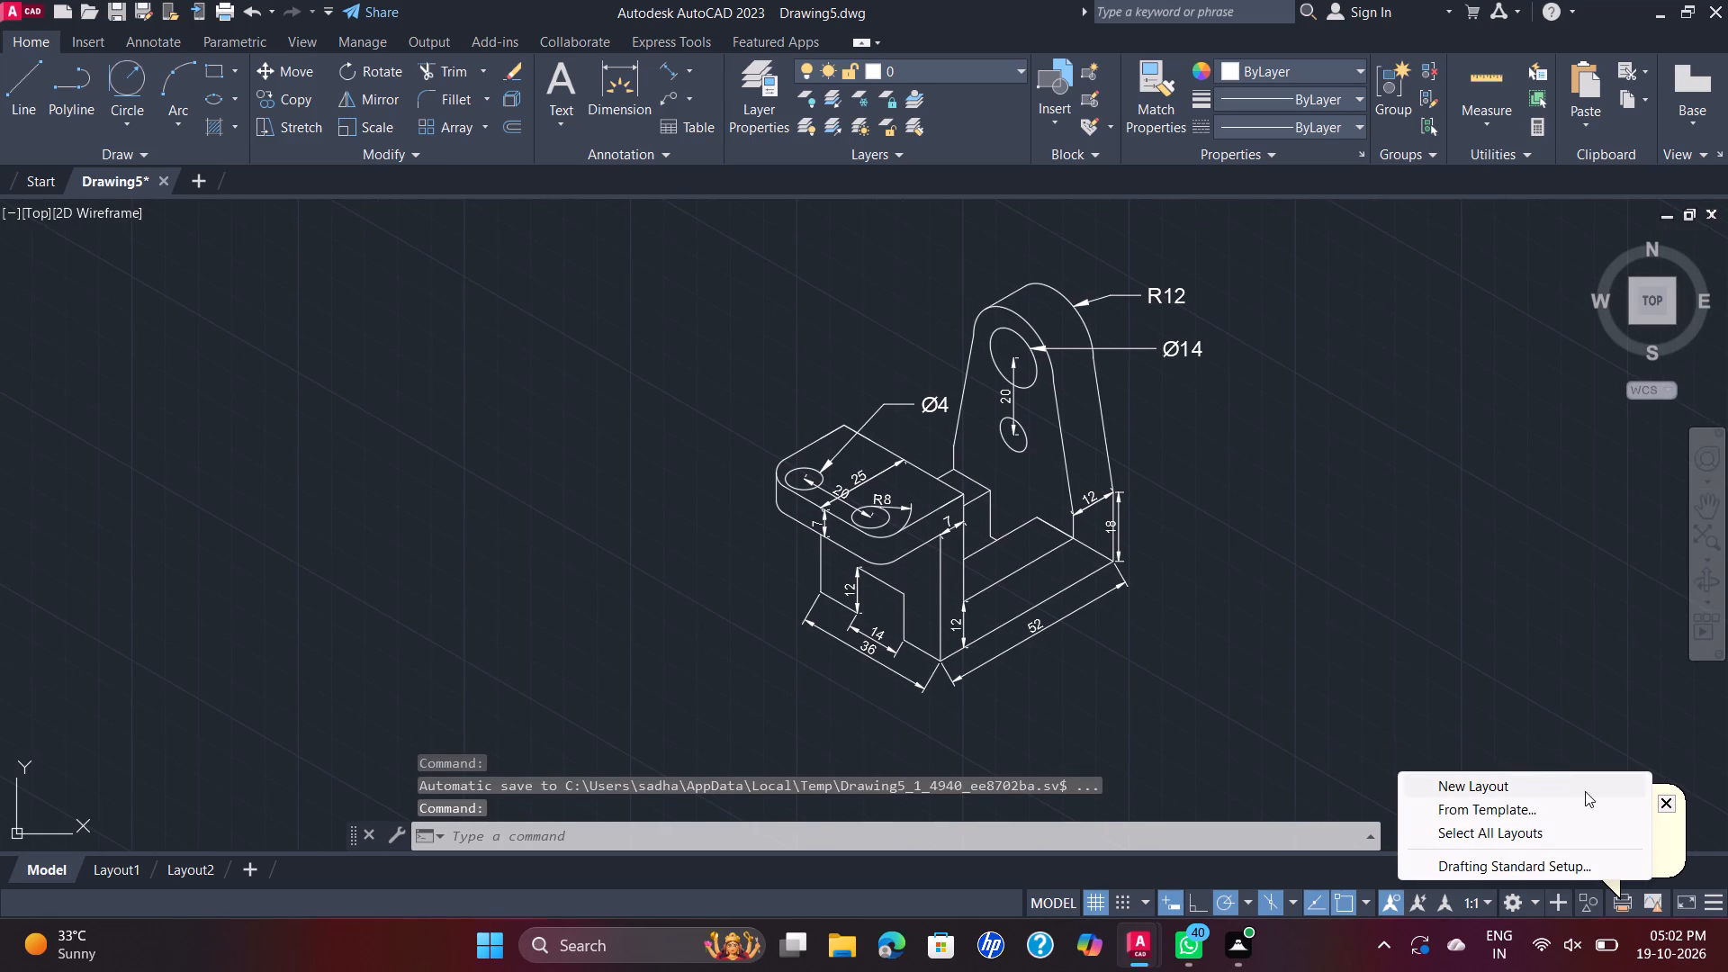
left_click(1669, 799)
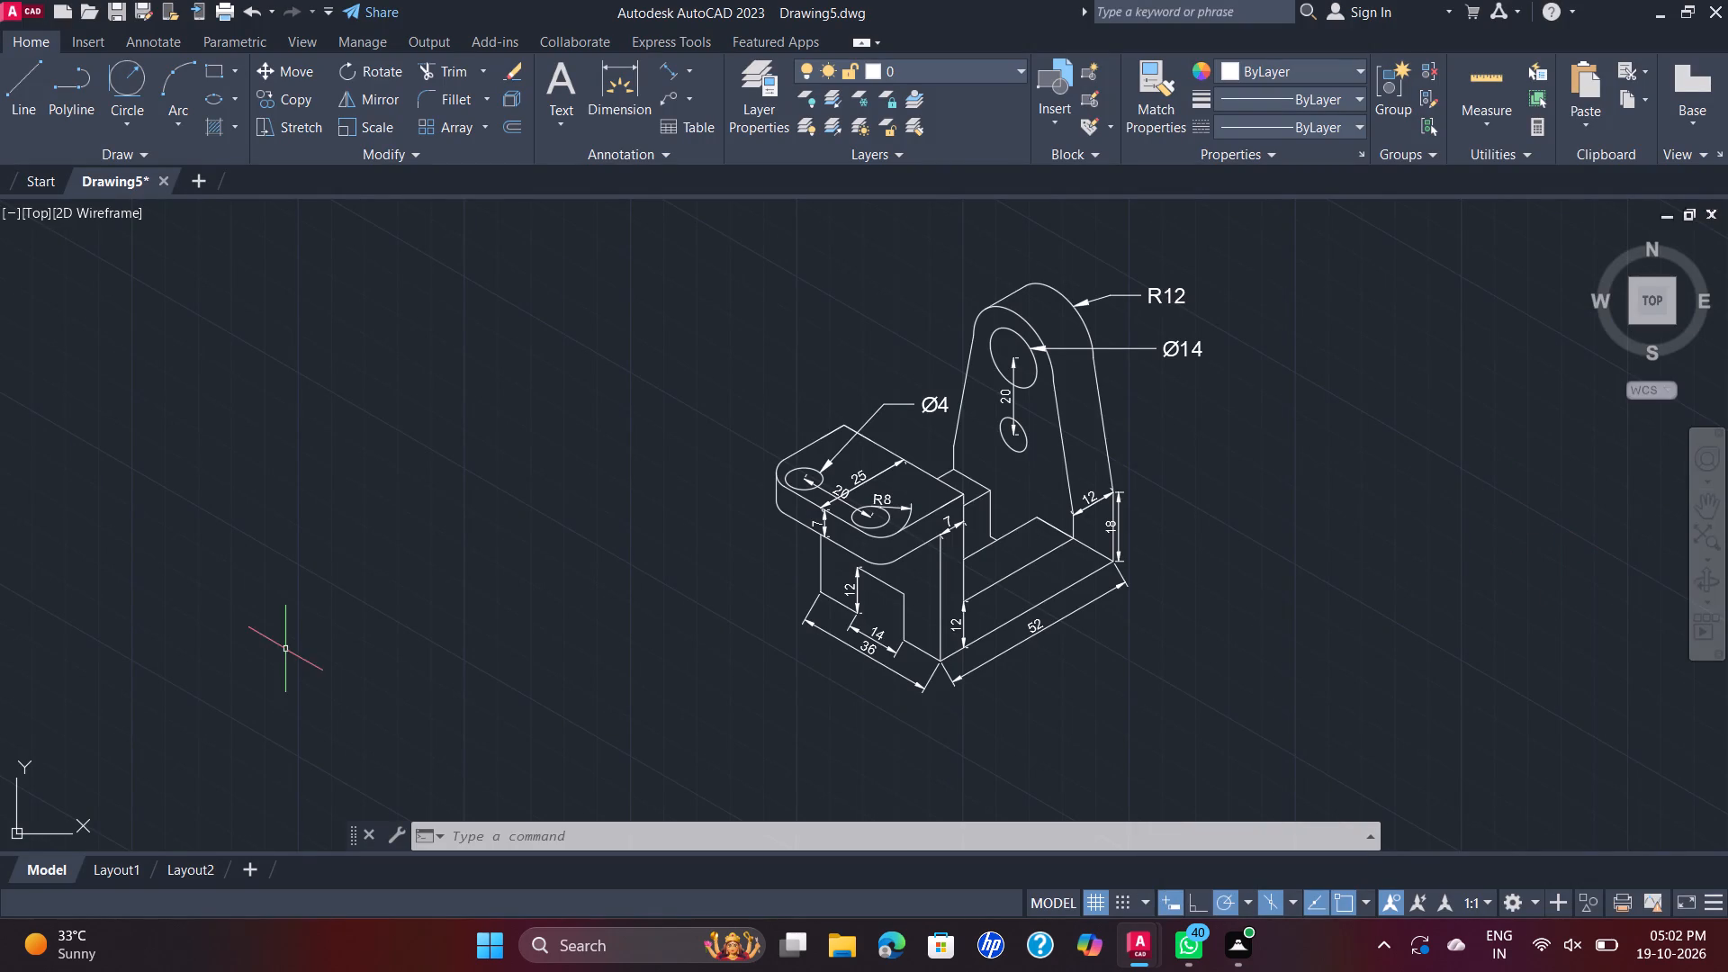
Save the bracket drawing in the Documents folder as D 48 in AutoCAD 2018 Drawing format.
scroll(1057, 235, "down", 1)
middle_click_drag(1057, 235, 822, 345)
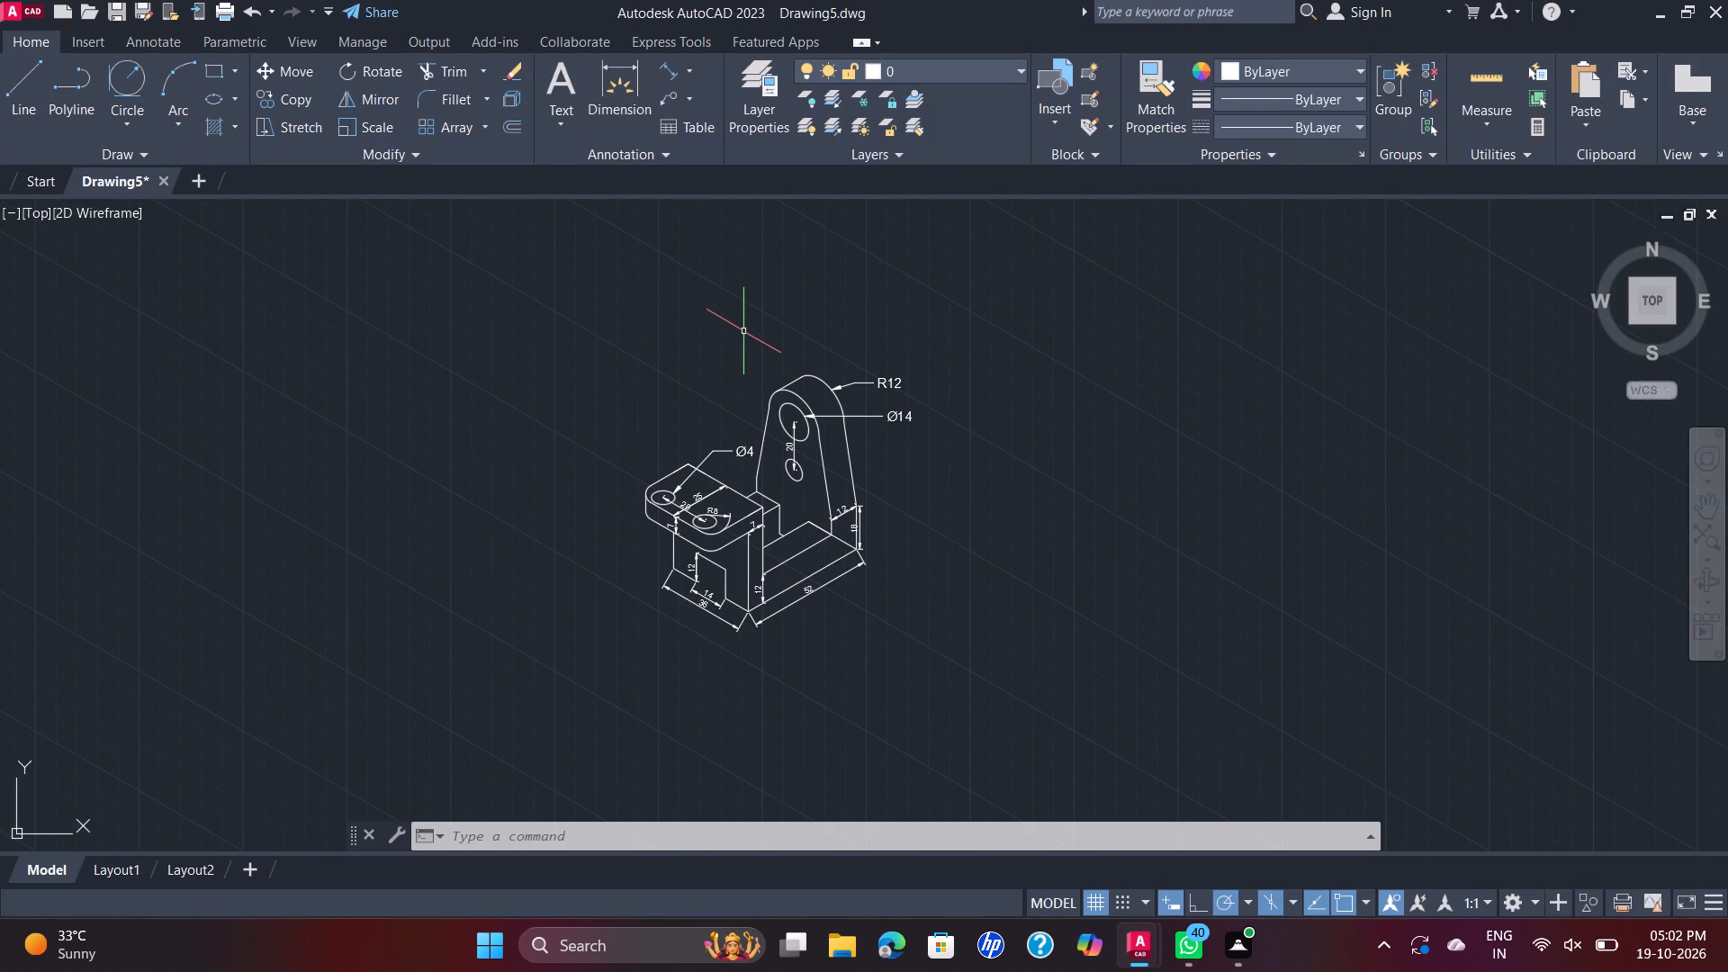
key("ctrl+s")
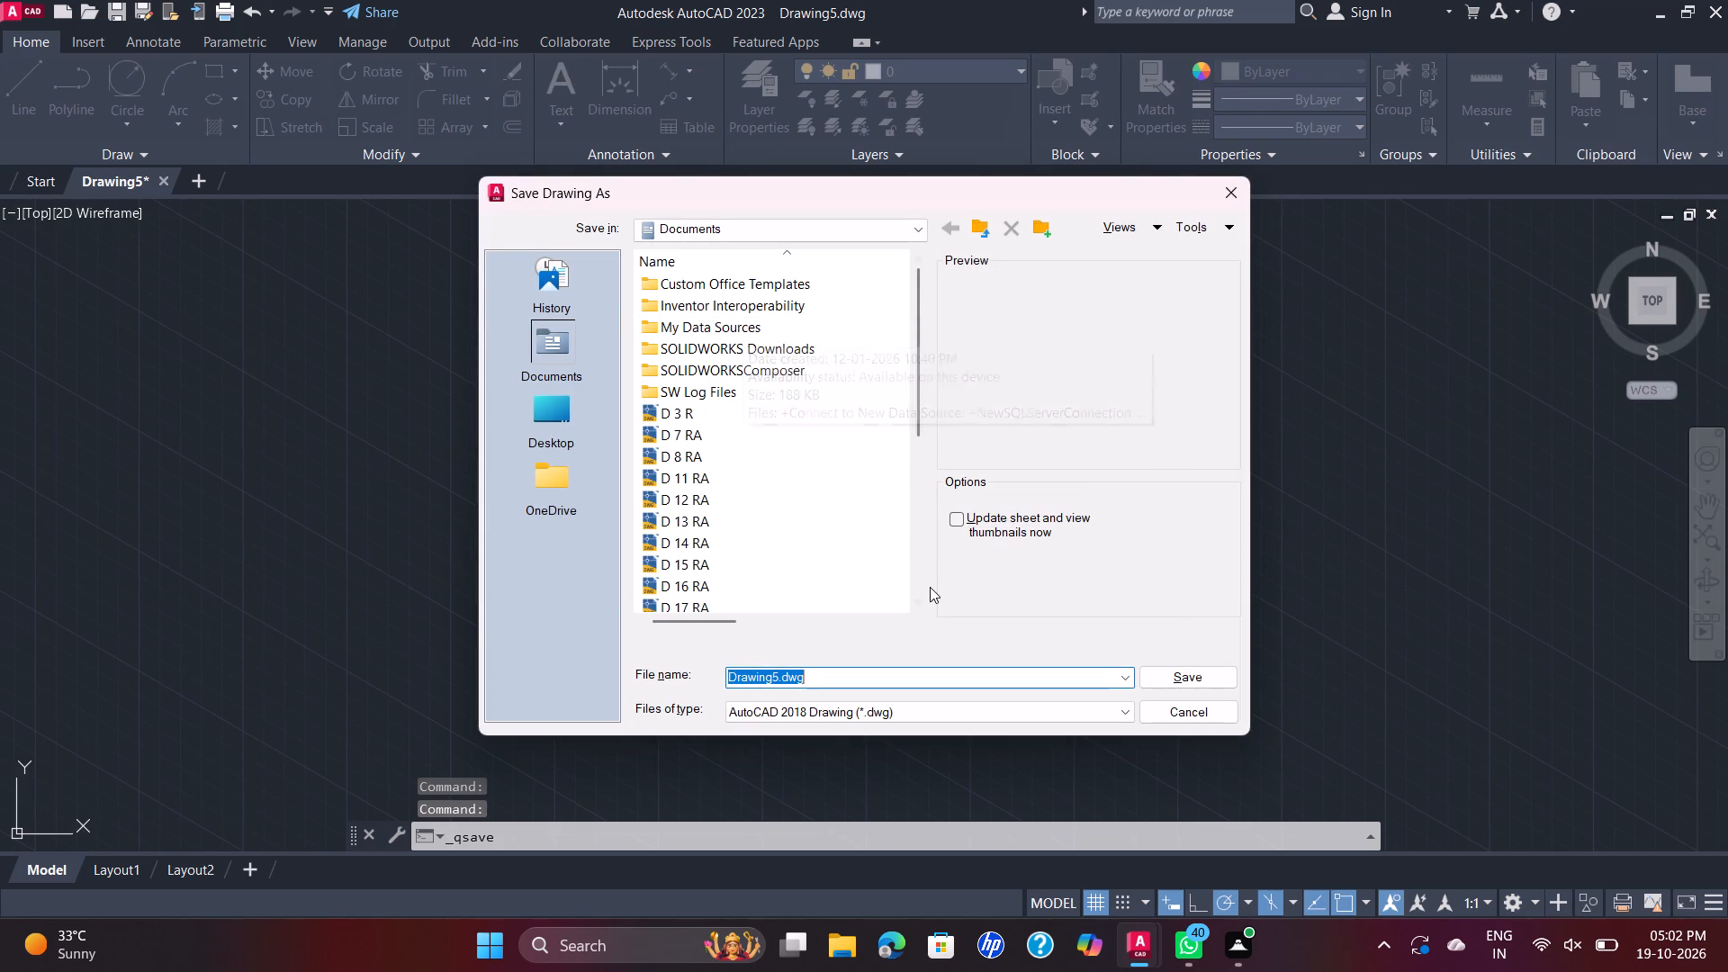
scroll(930, 587, "down", 3)
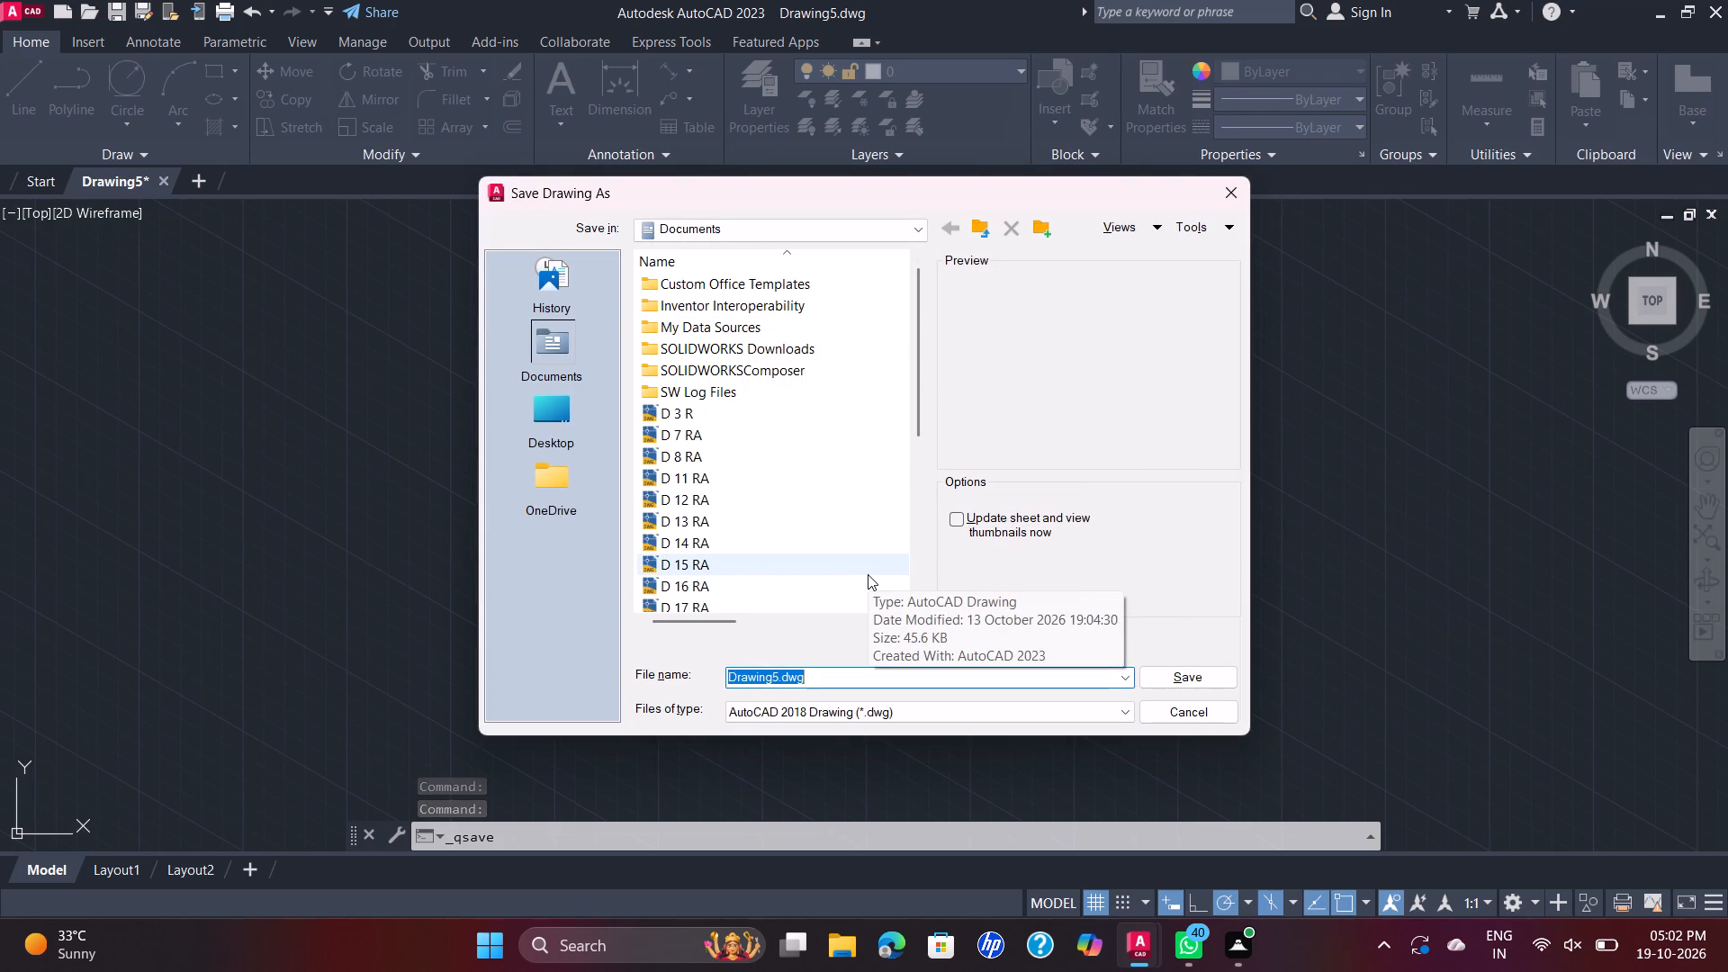
key("d")
key("space")
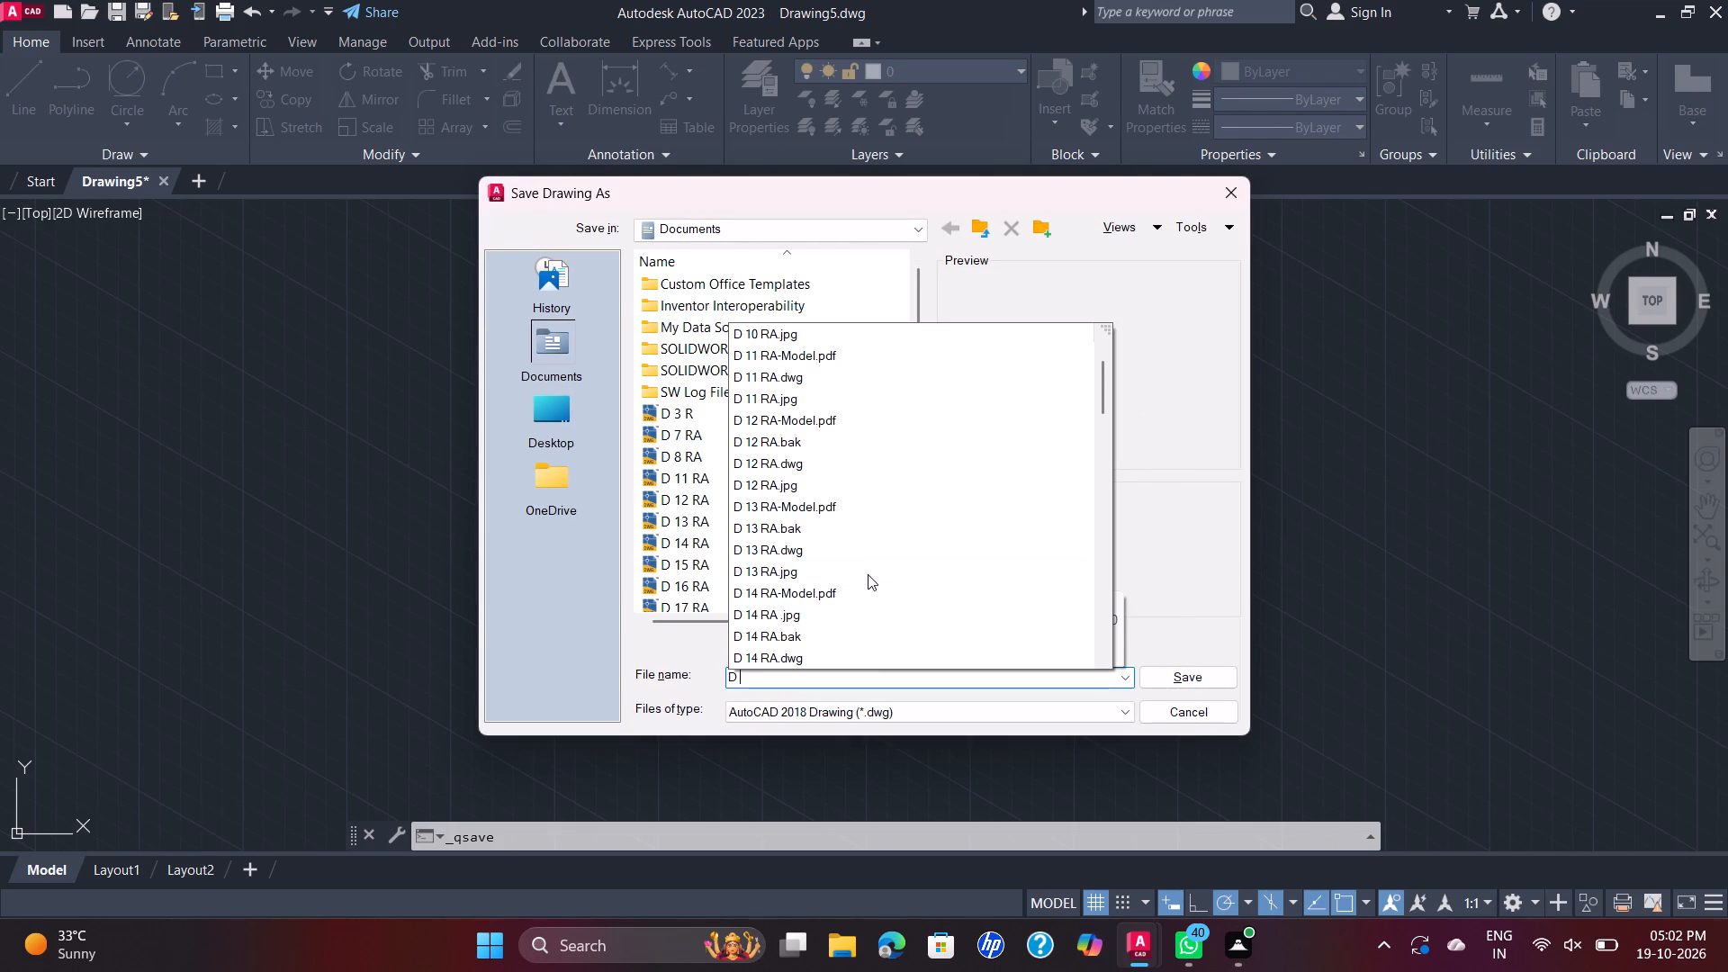
type("48")
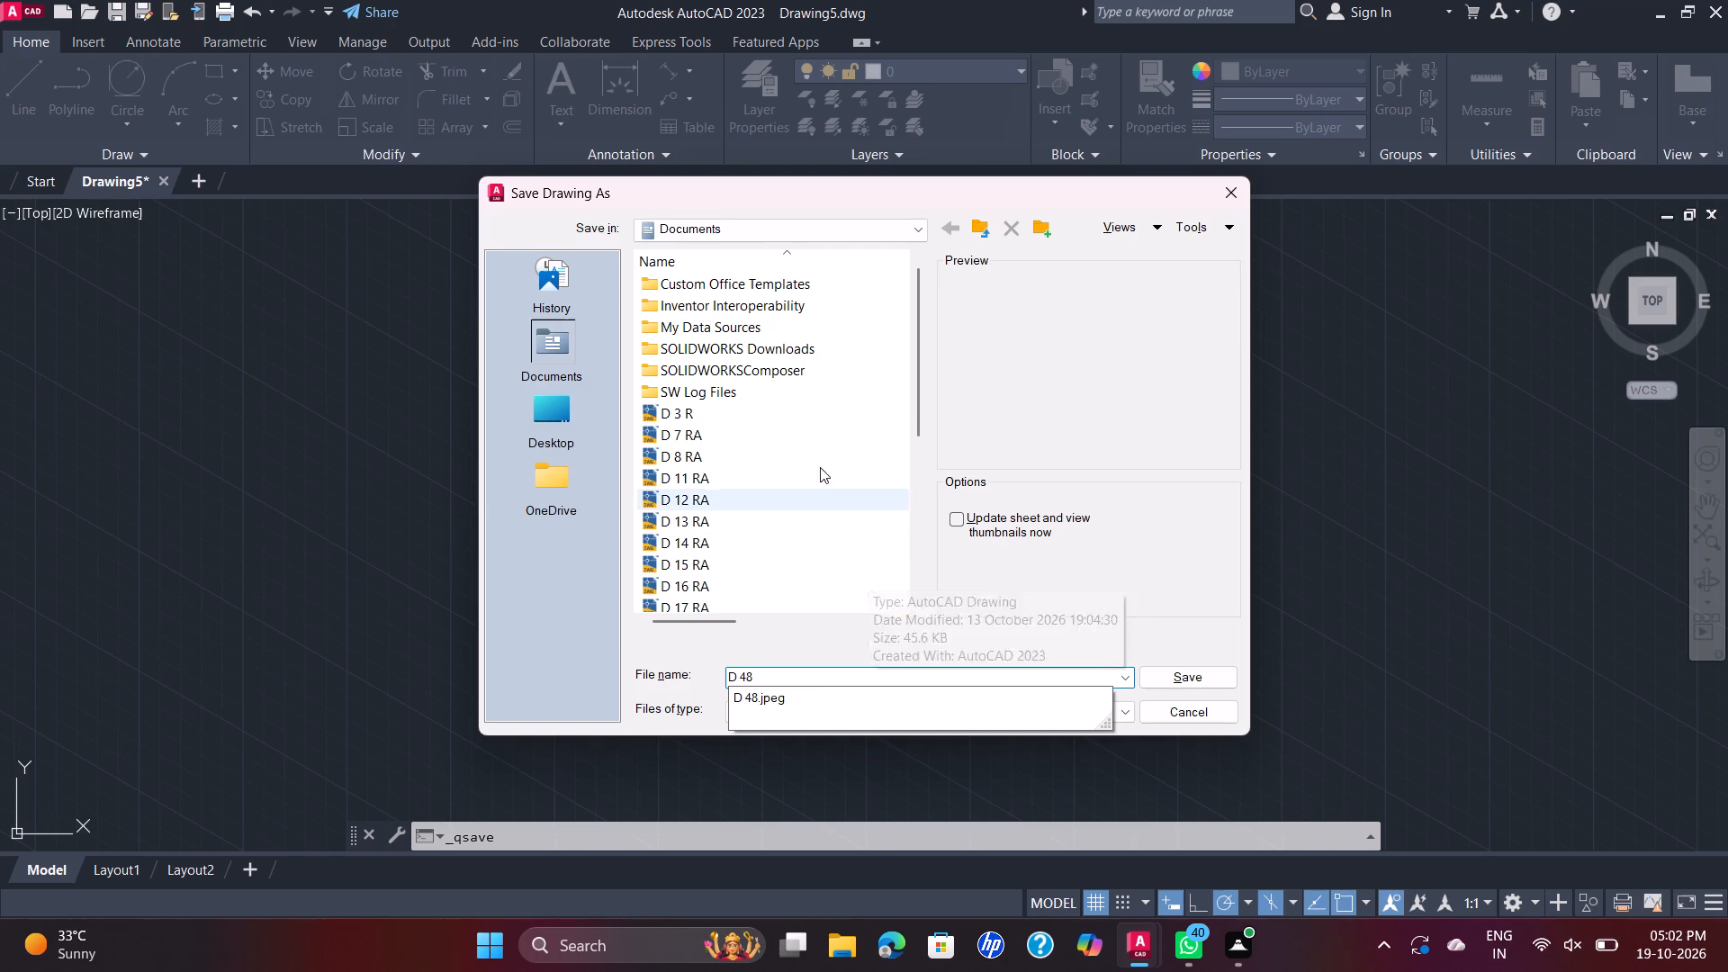
left_click(1187, 667)
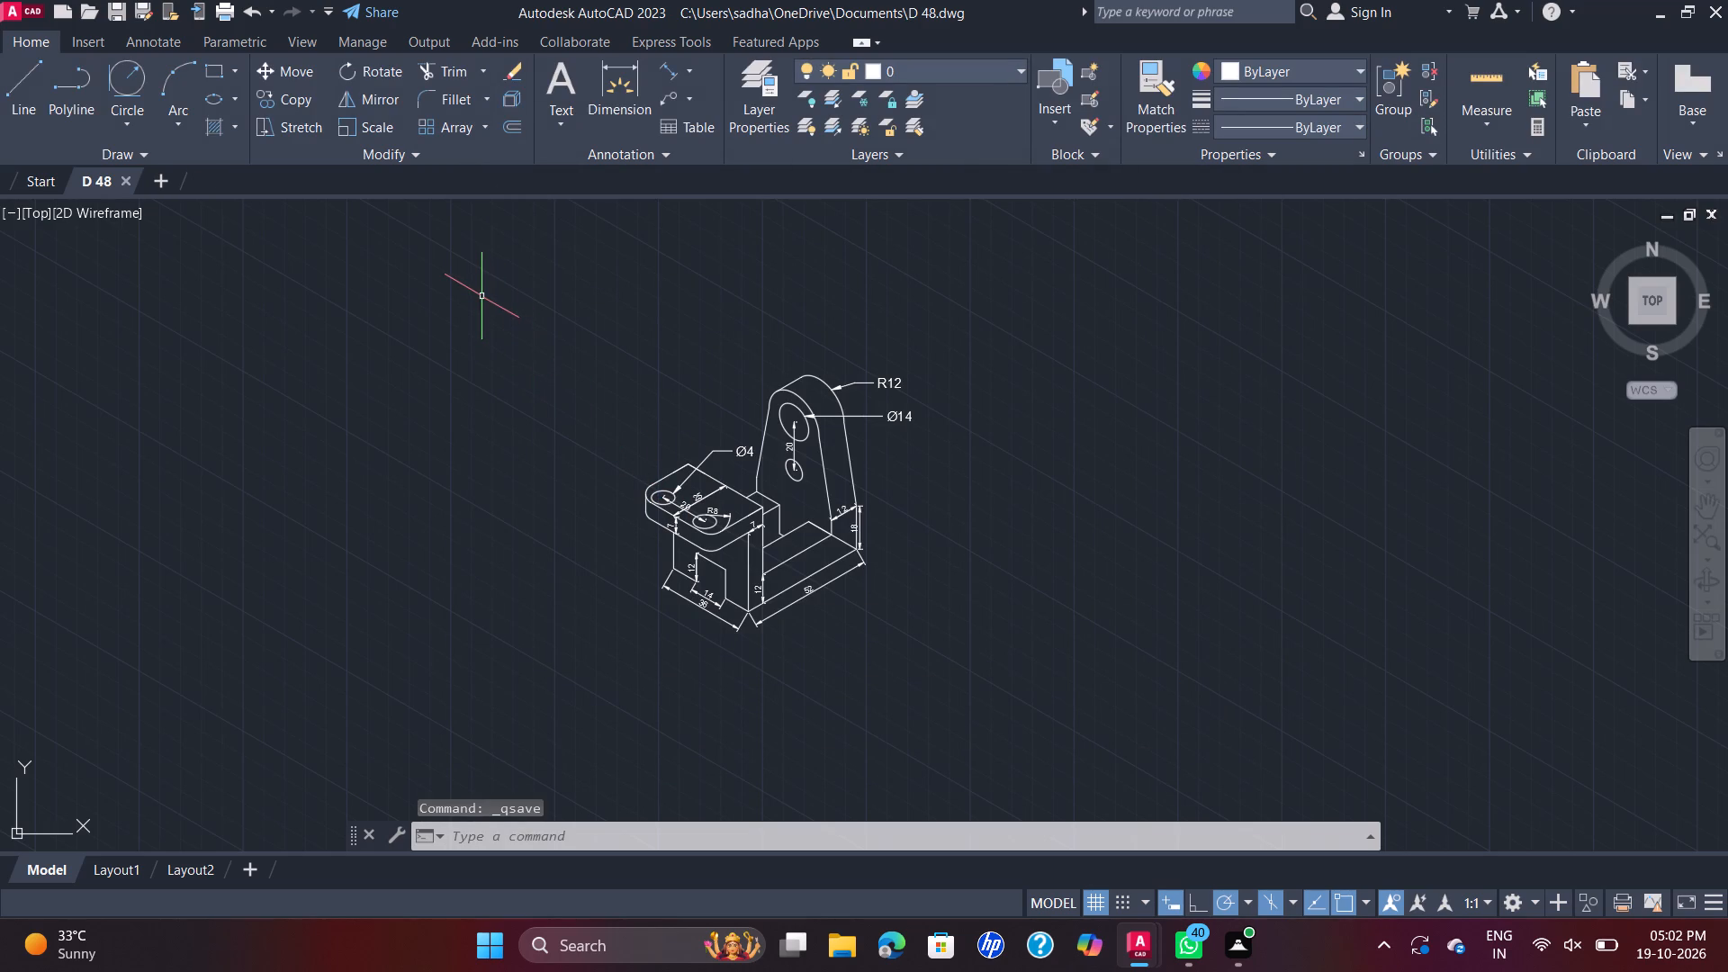
Set up a plot of the drawing with the DWG To PDF.pc3 plotter and landscape orientation.
type("PLO")
key("t")
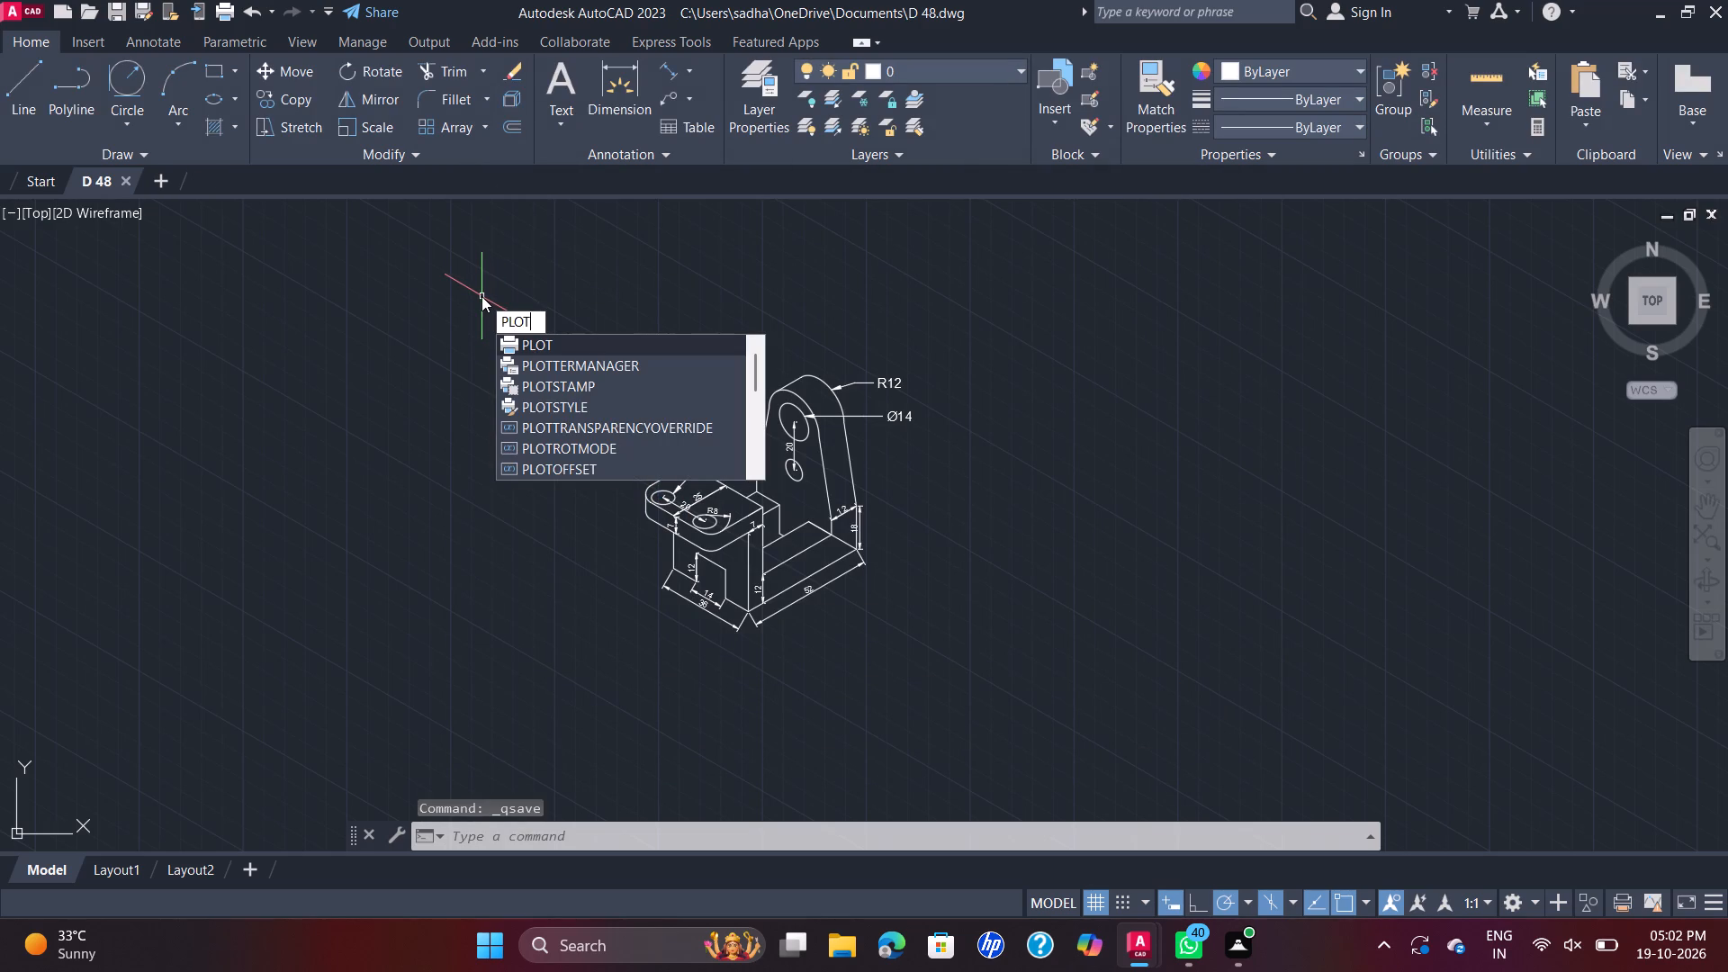
key("Return")
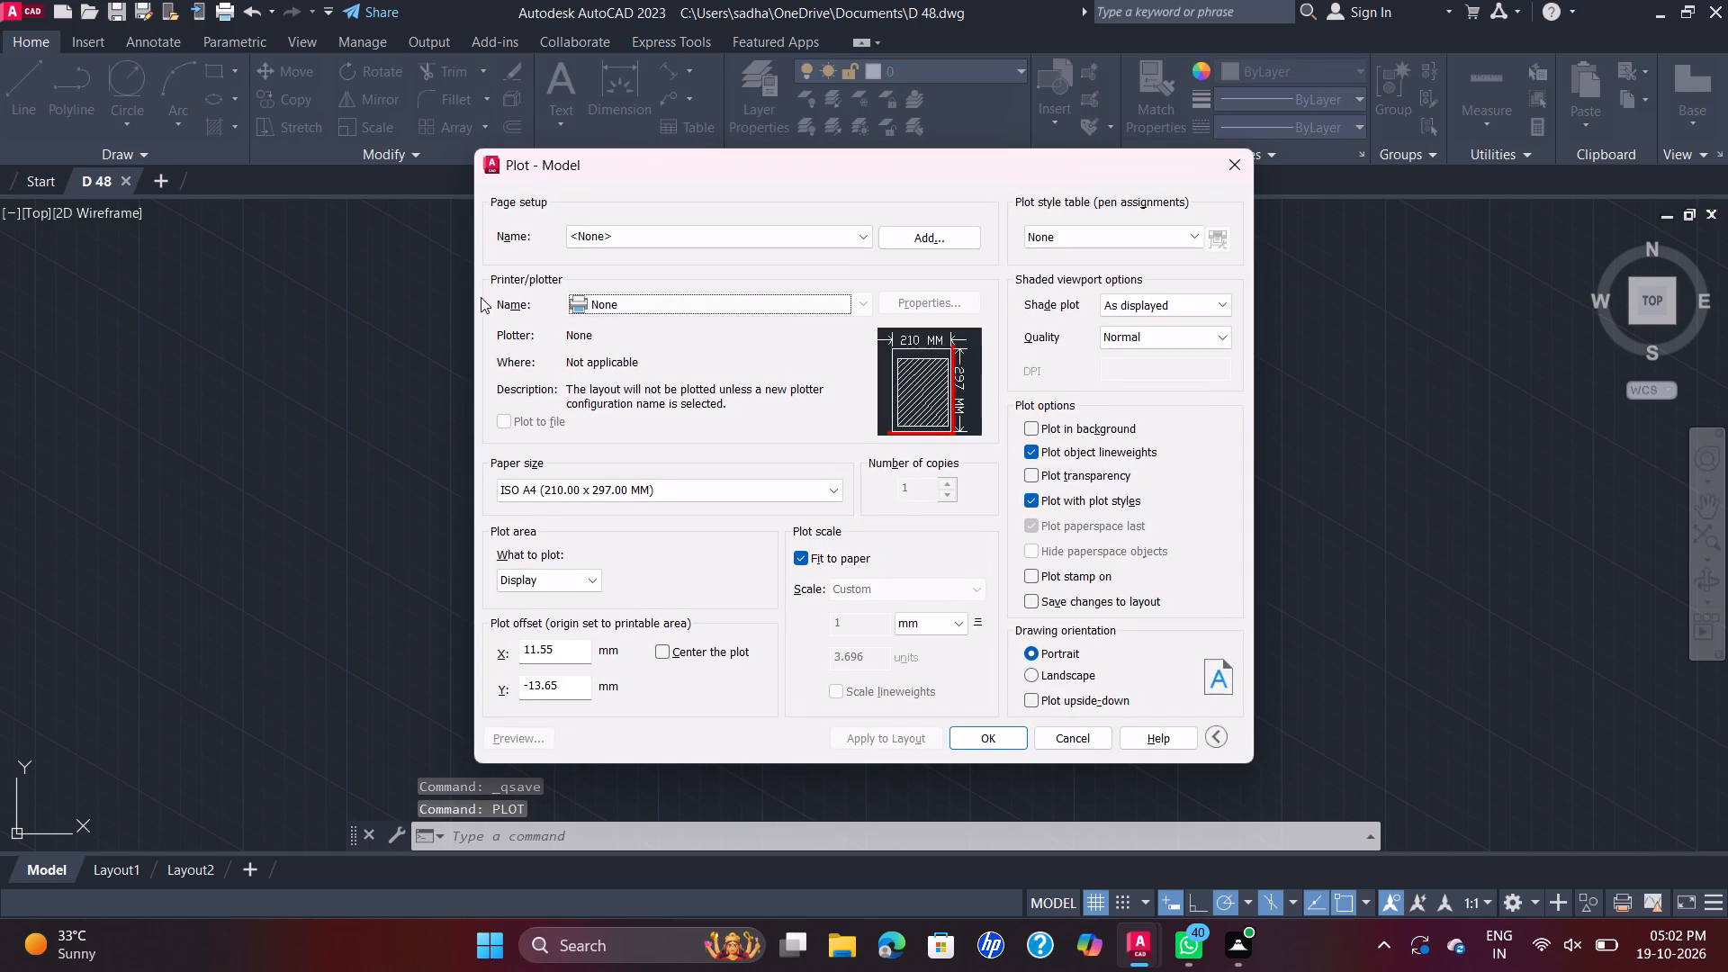
left_click(862, 314)
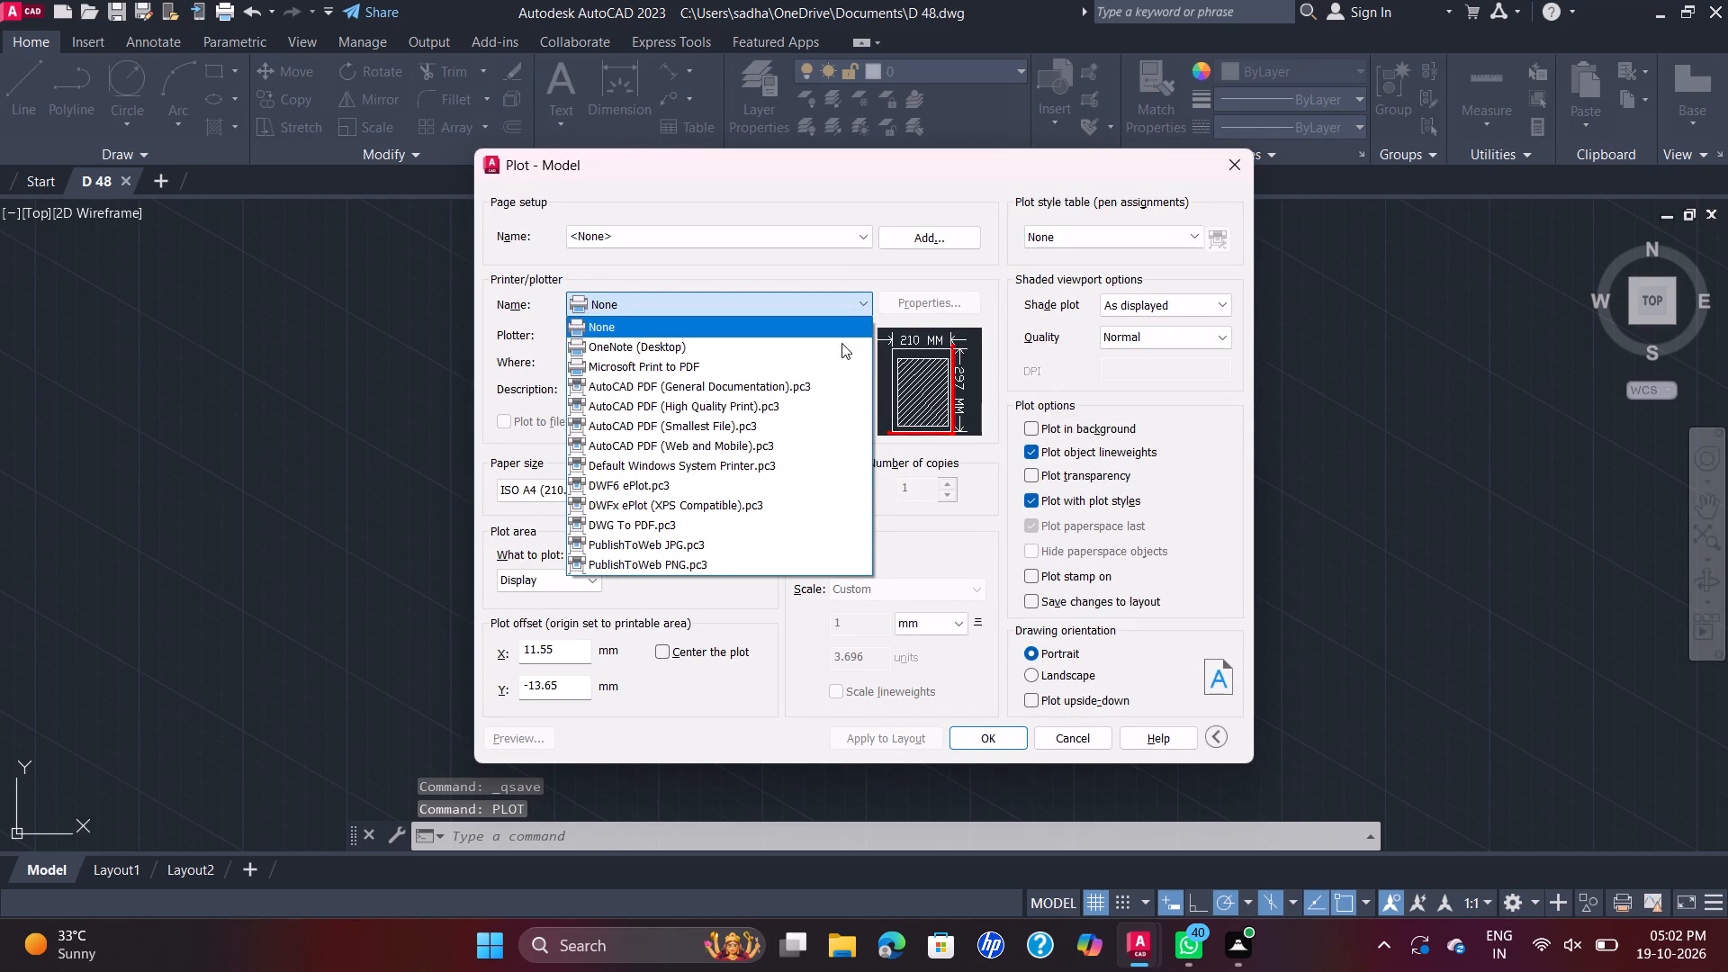
left_click(714, 533)
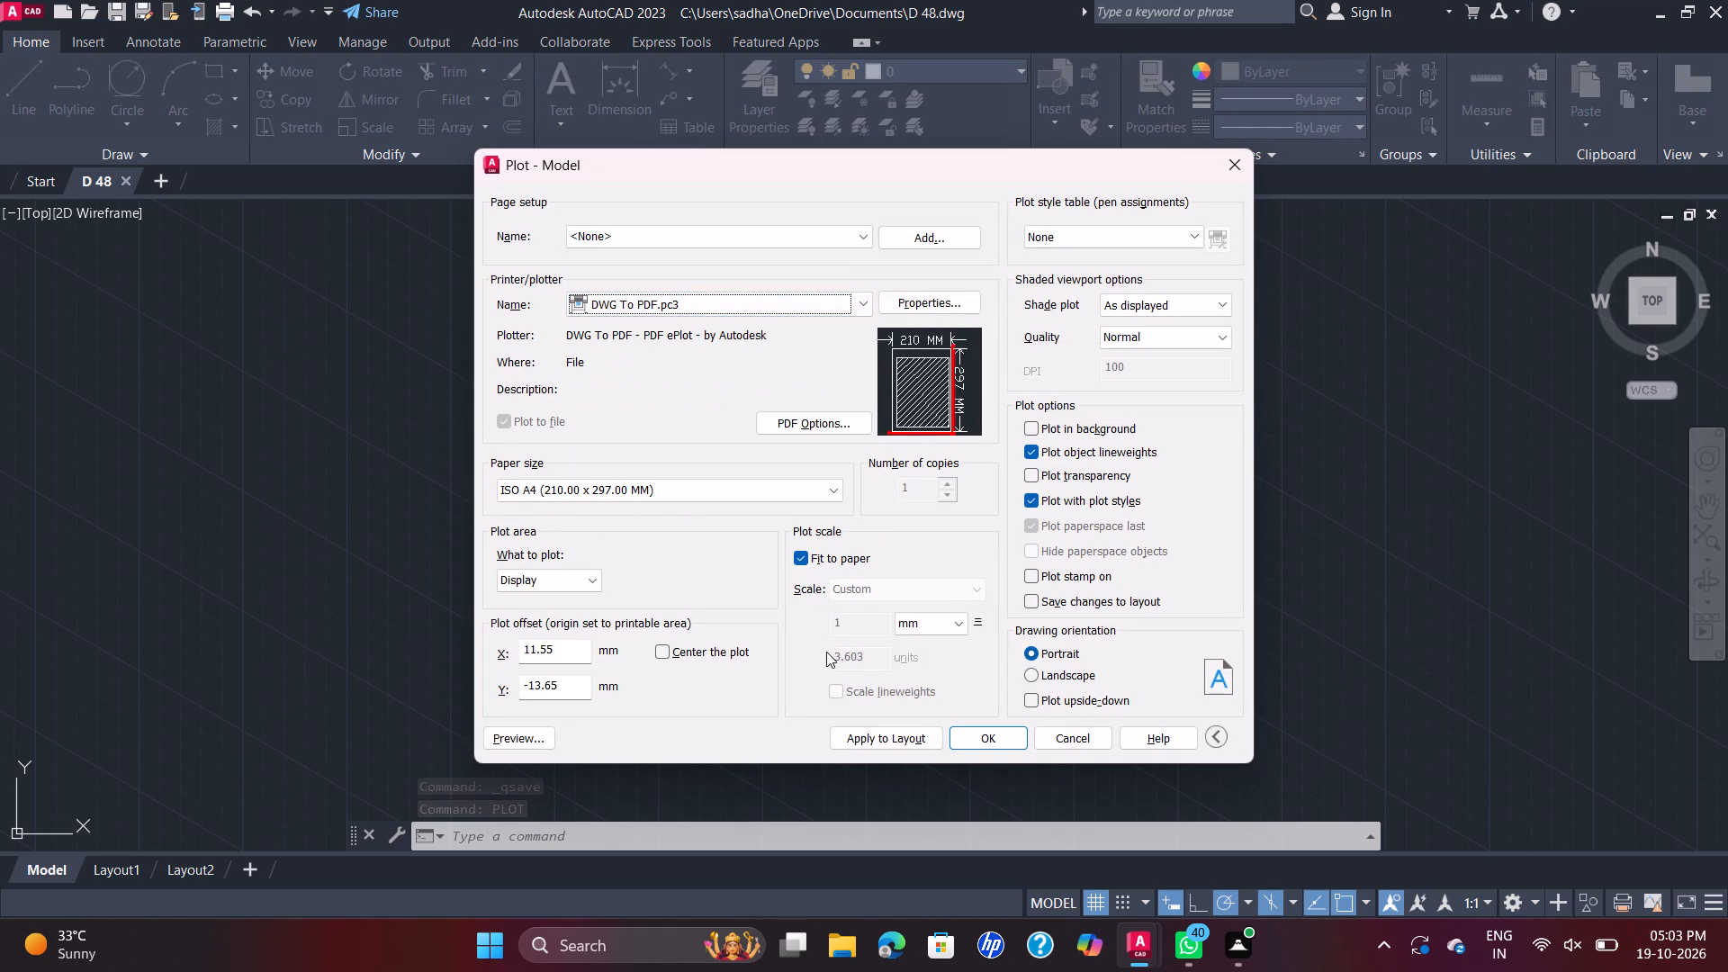
left_click(1030, 677)
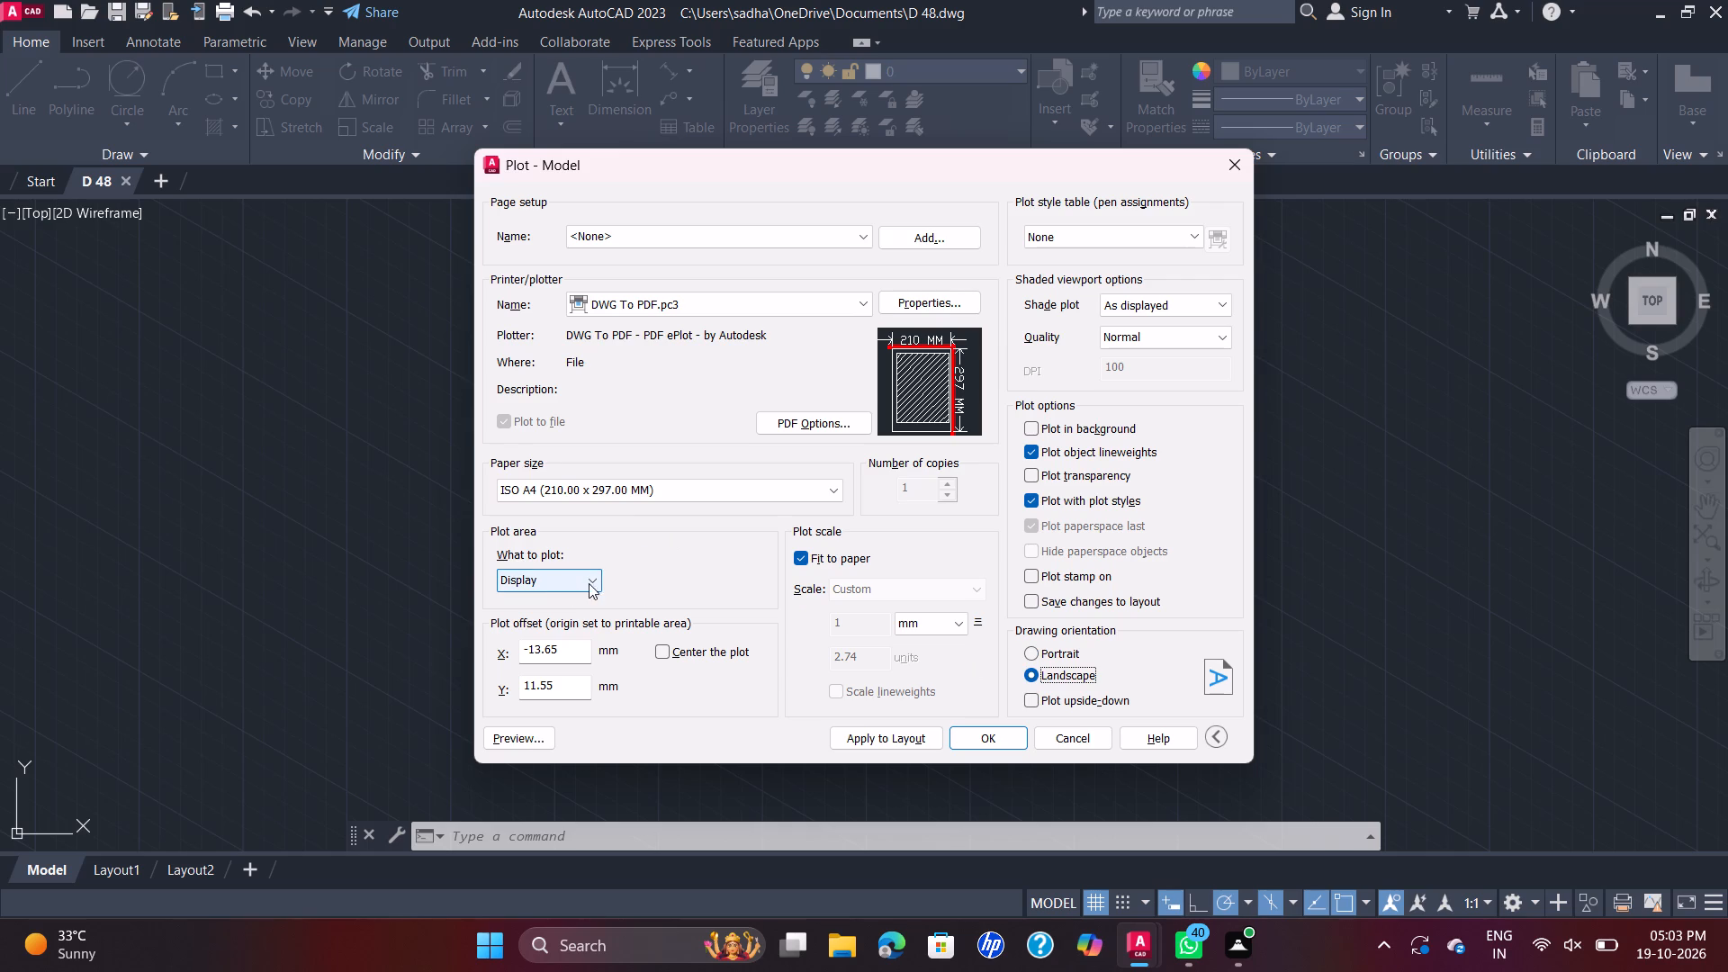
Set the plot area to a window enclosing the whole dimensioned bracket.
left_click(601, 580)
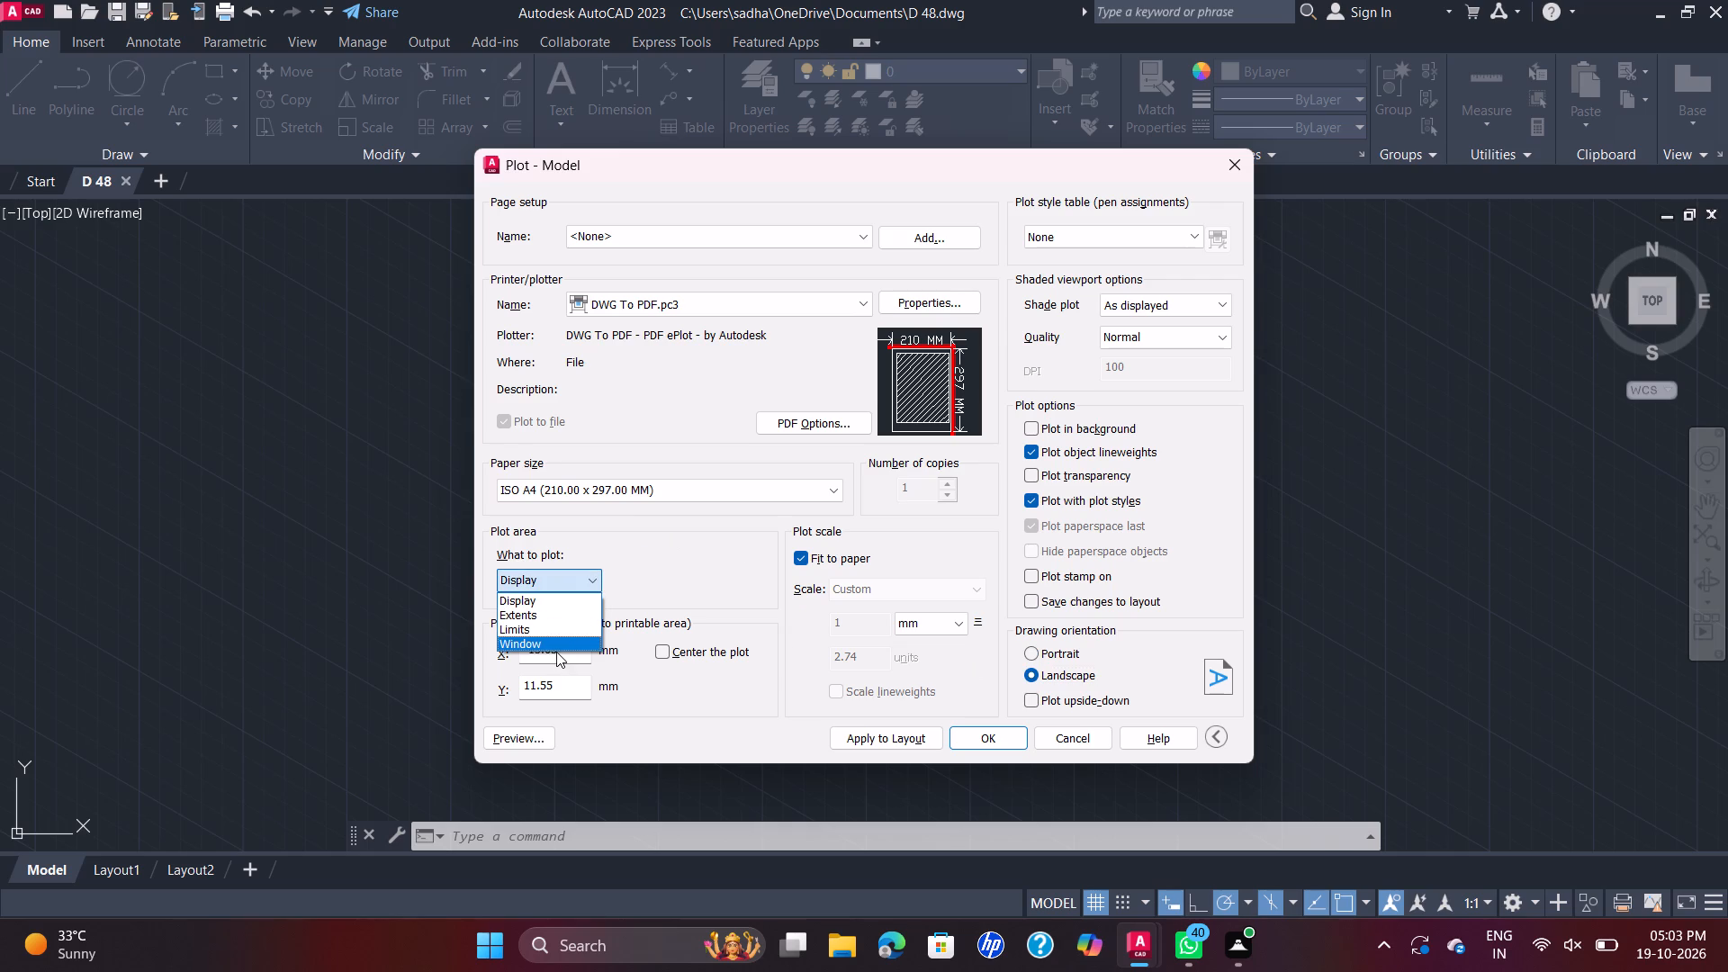
left_click(551, 646)
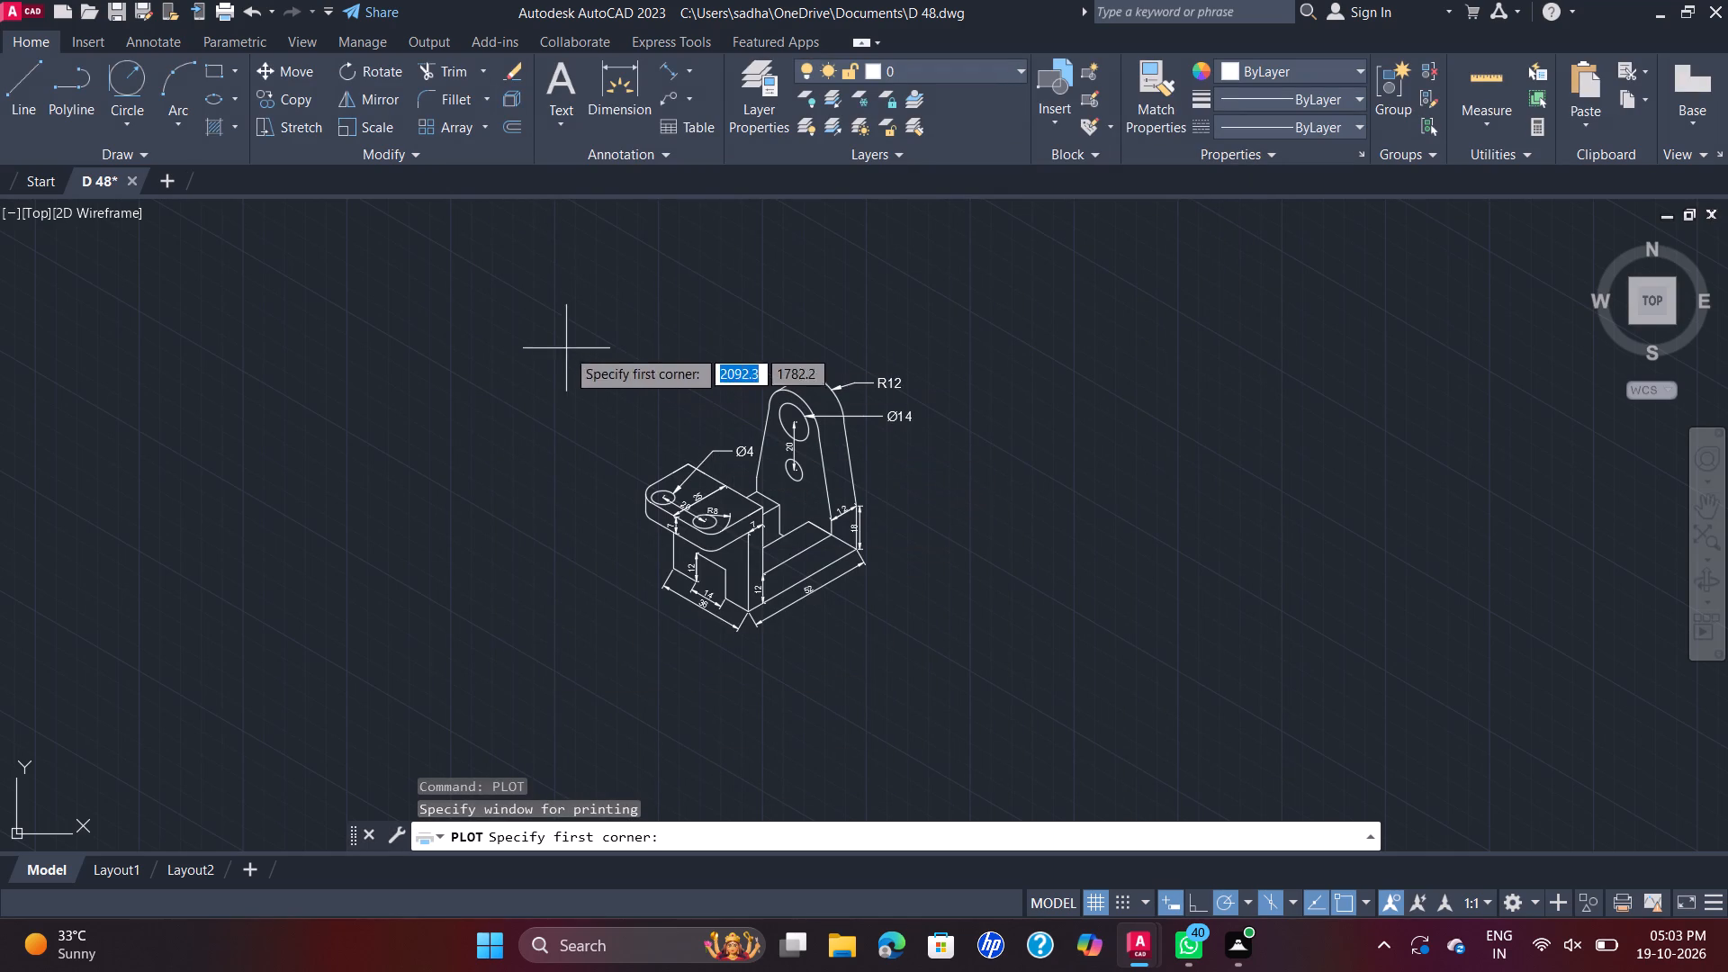
left_click(538, 291)
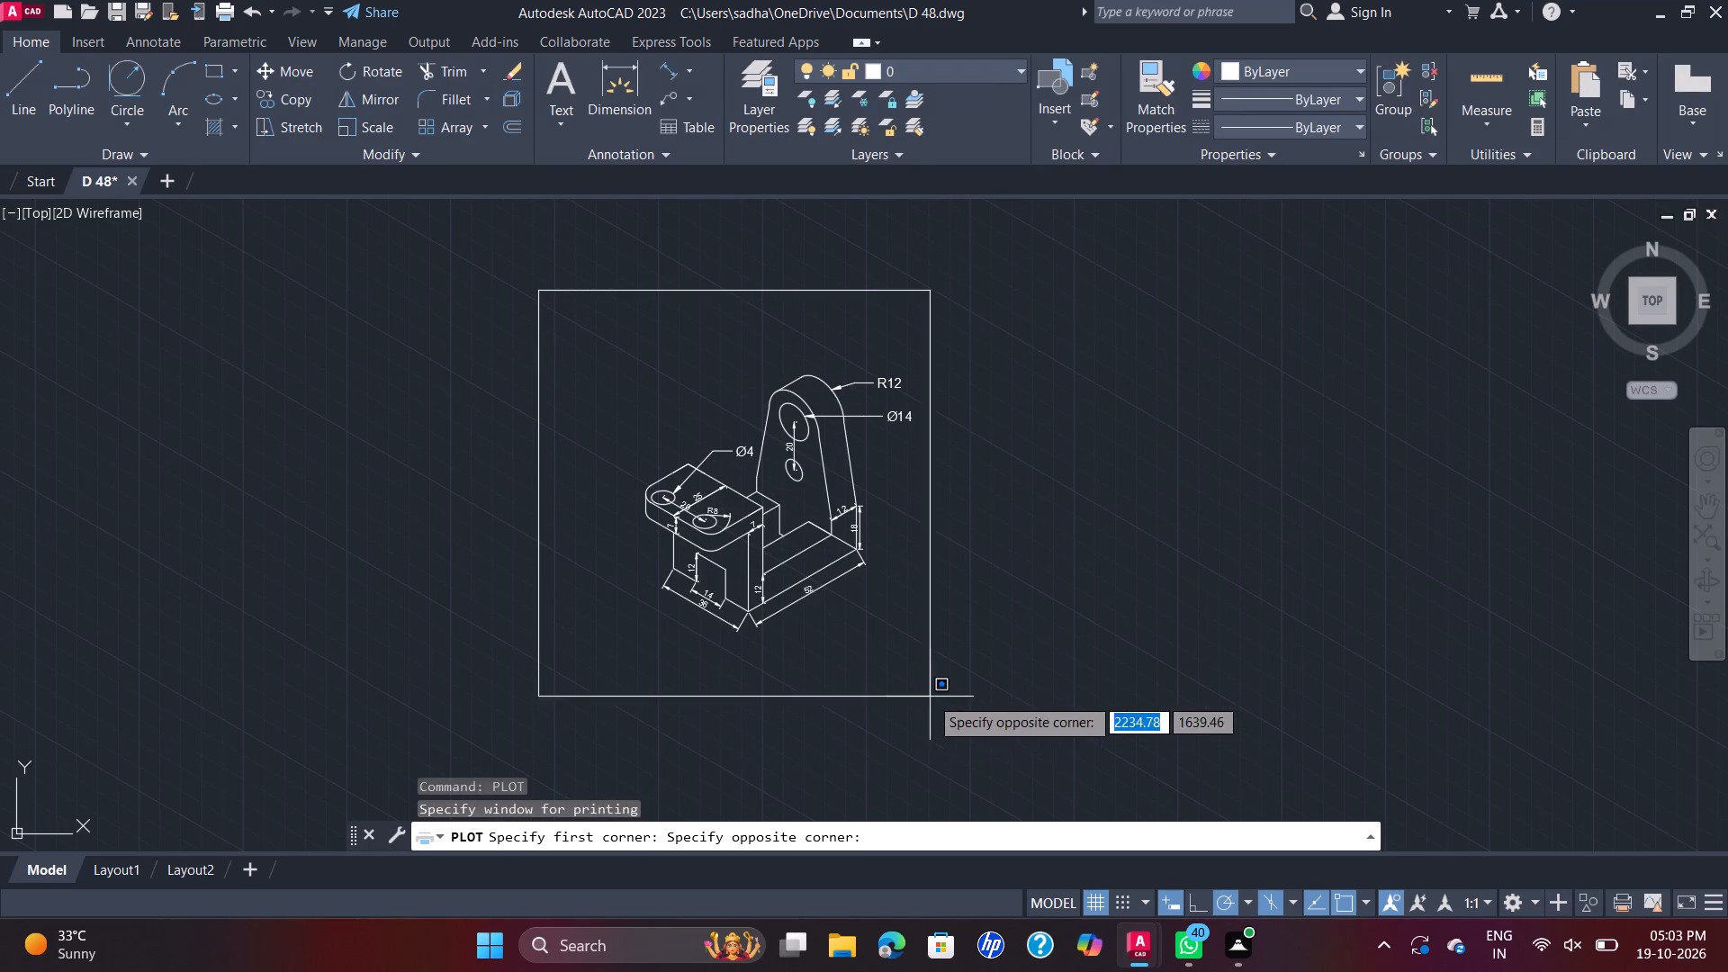
left_click(1003, 673)
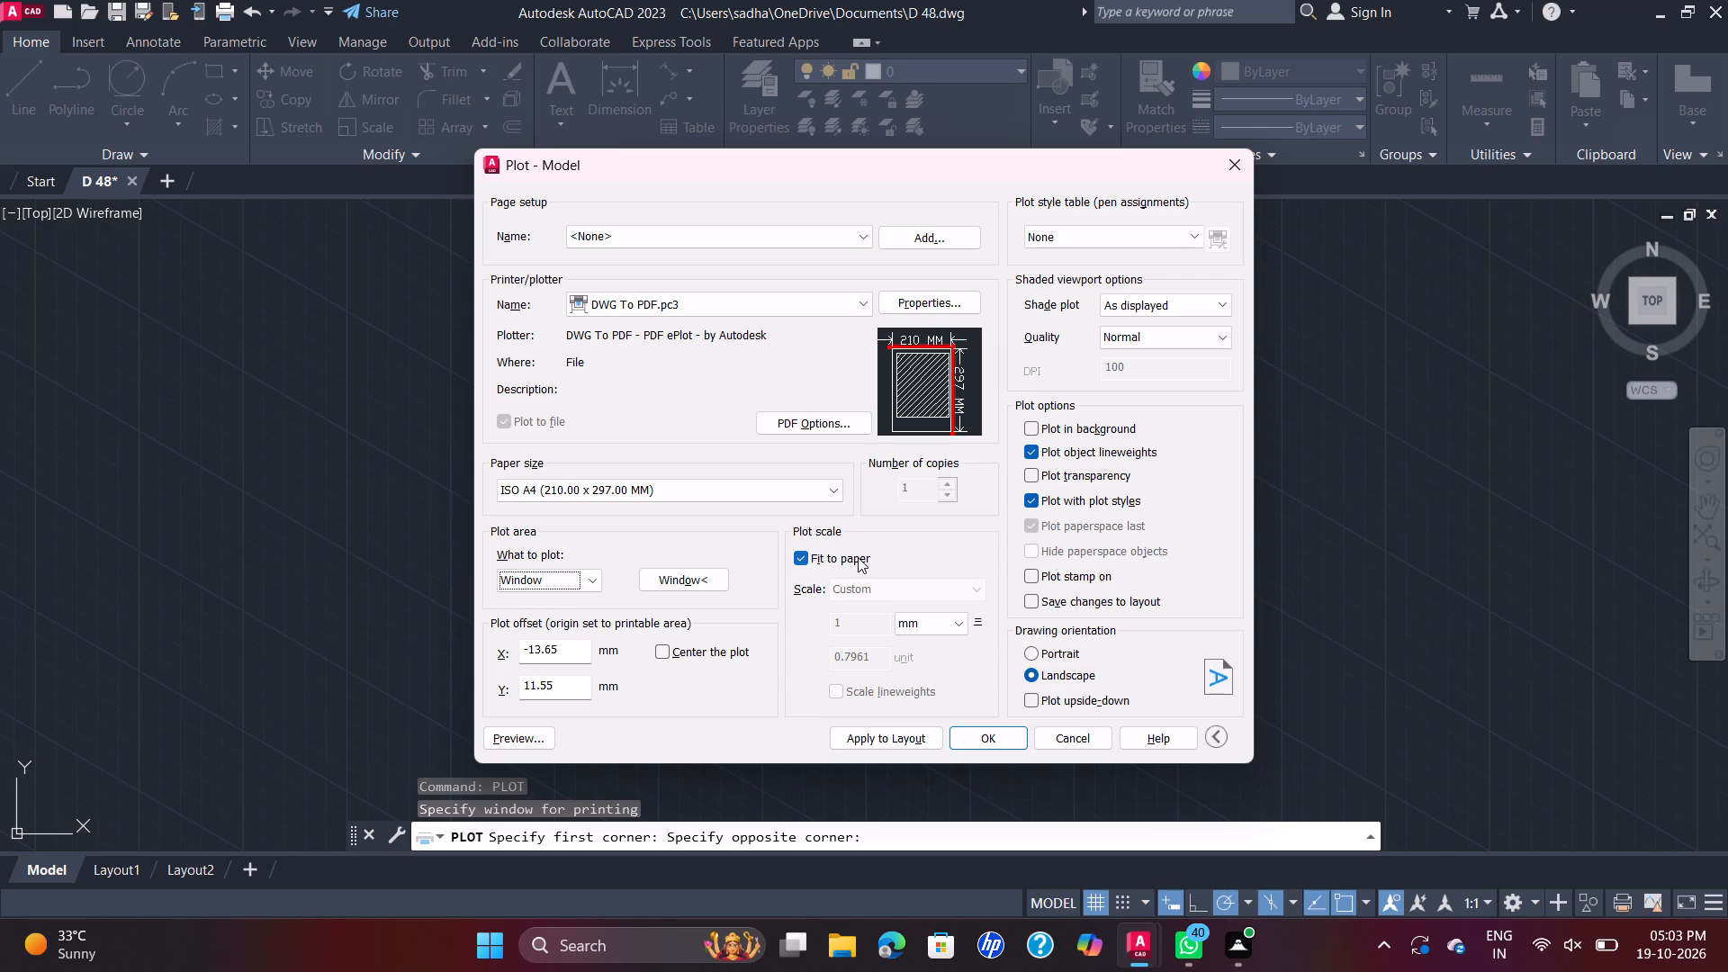
Plot the bracket to a PDF saved as D 48-Model.pdf in the Documents folder, and dismiss the PDF viewer message.
left_click(996, 738)
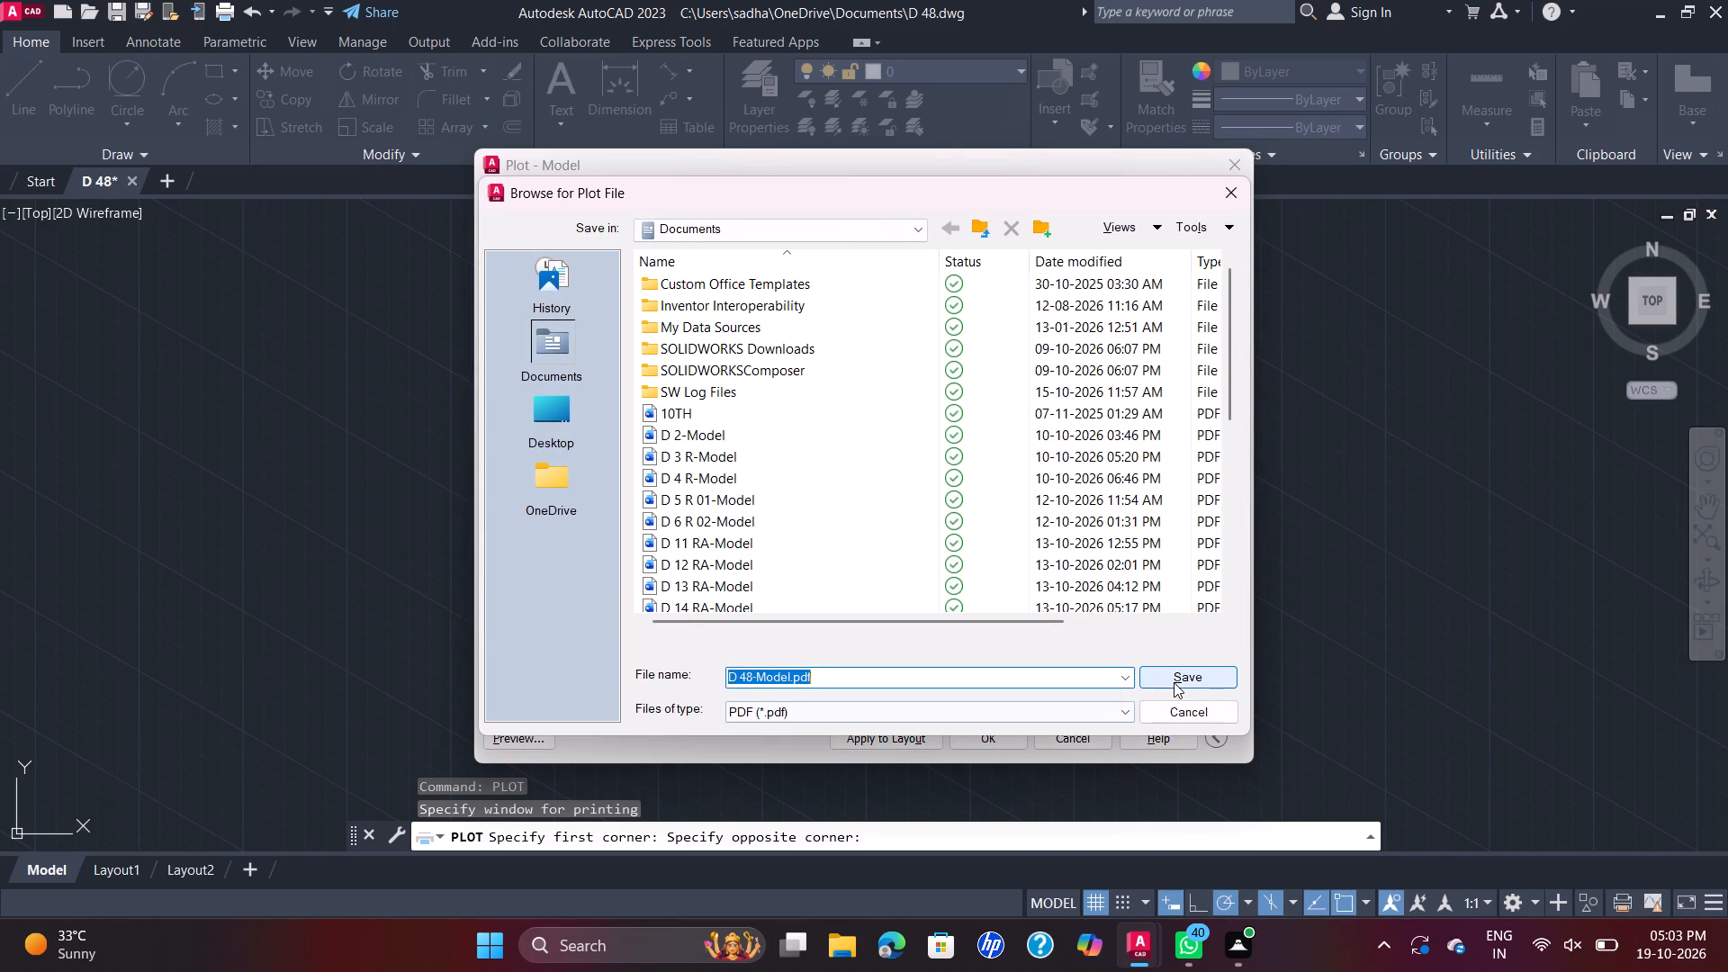
left_click(1174, 681)
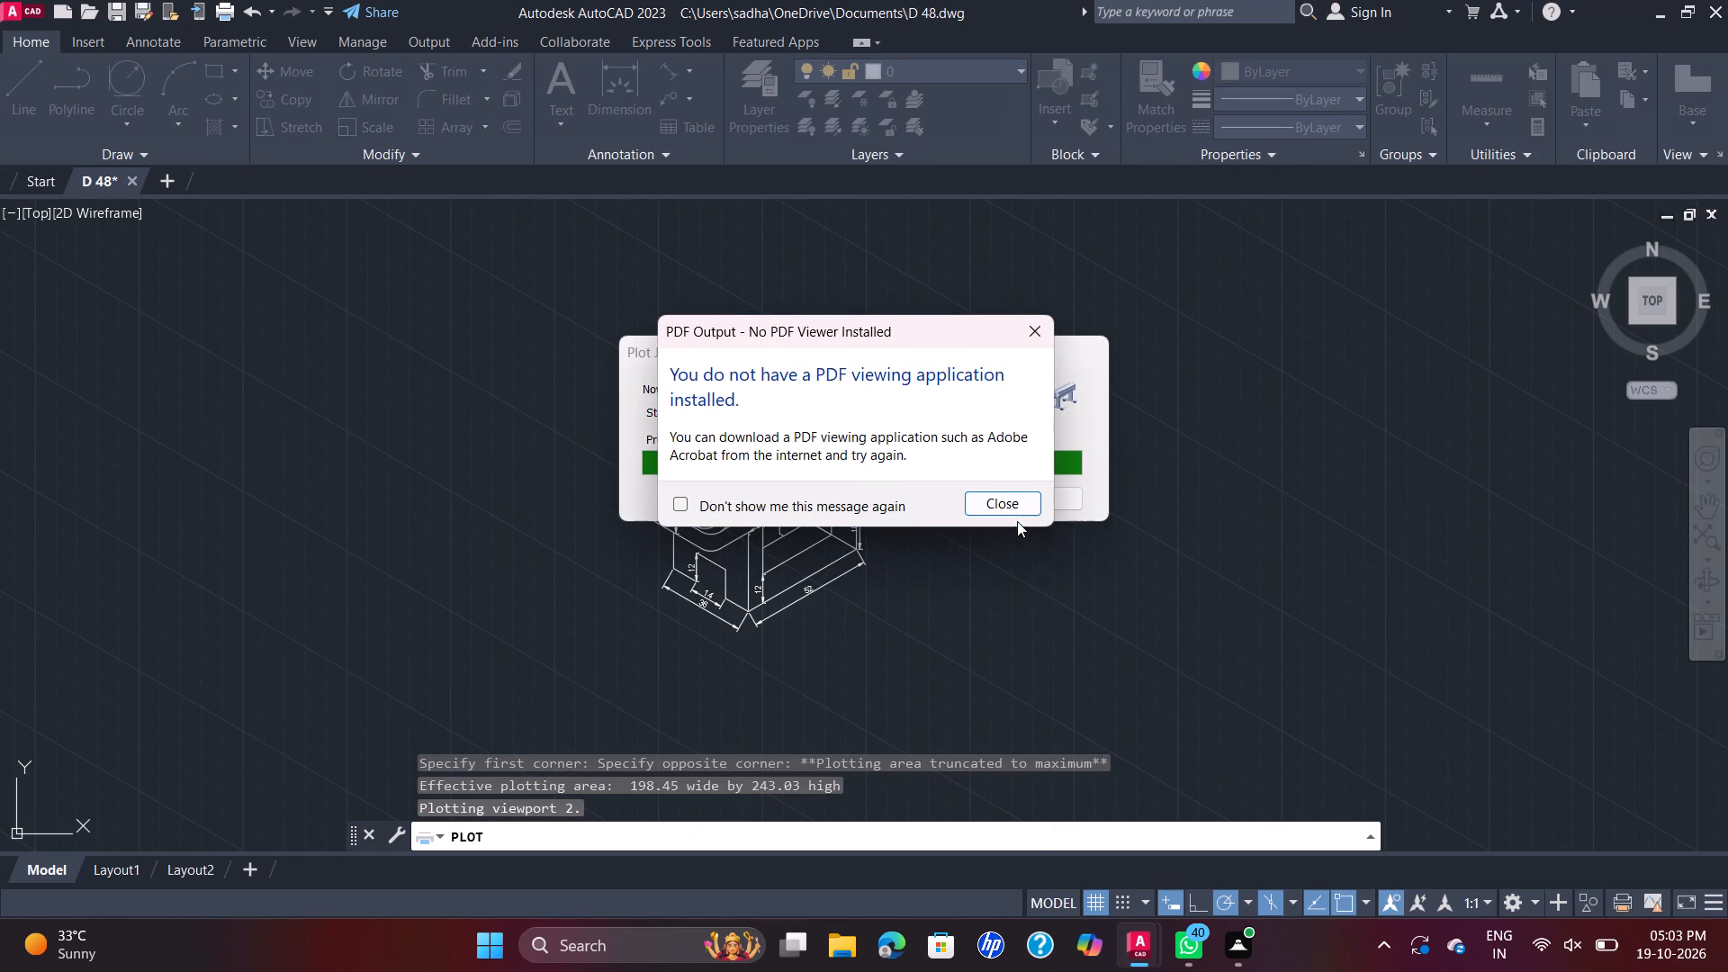
left_click(1005, 506)
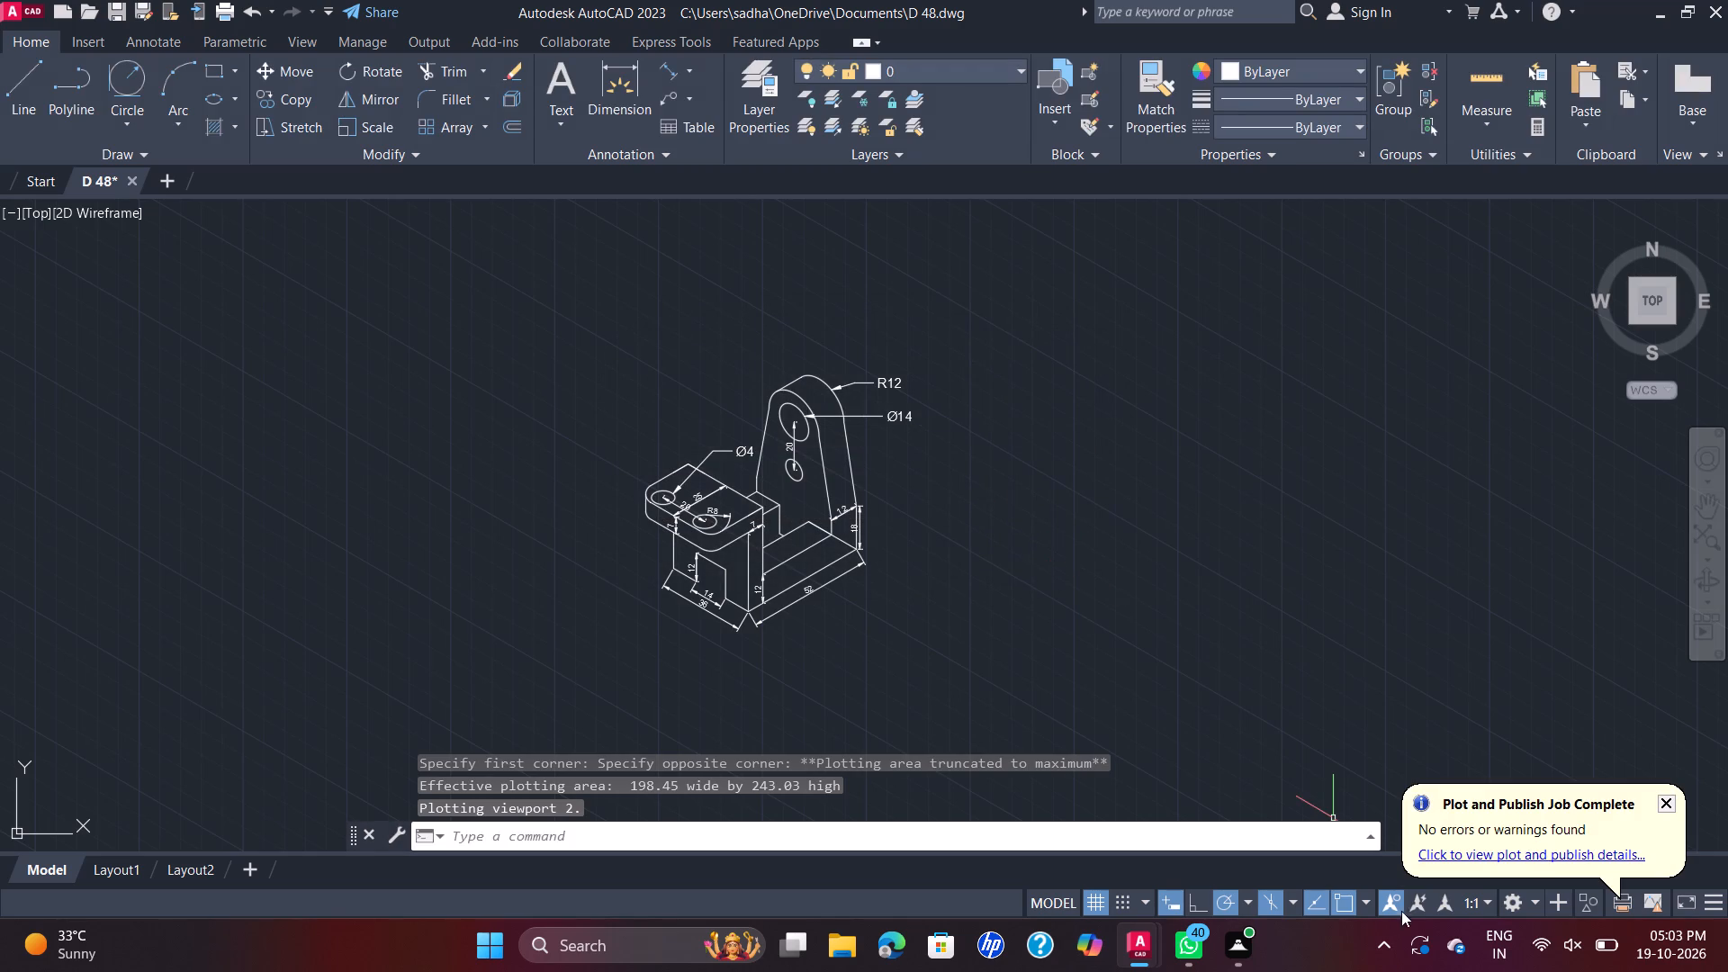